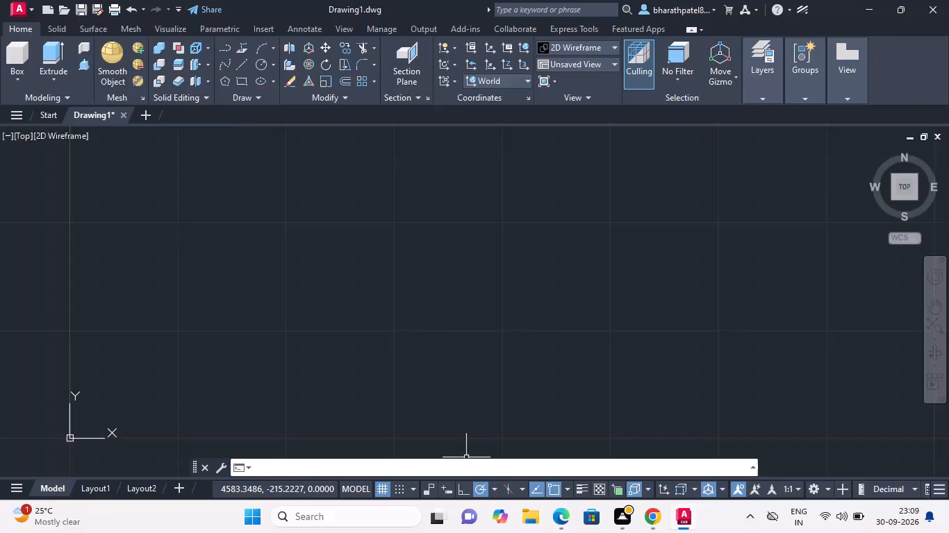
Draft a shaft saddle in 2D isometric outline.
Turn on command logging for the drawing with LOGFILEON.
type("log")
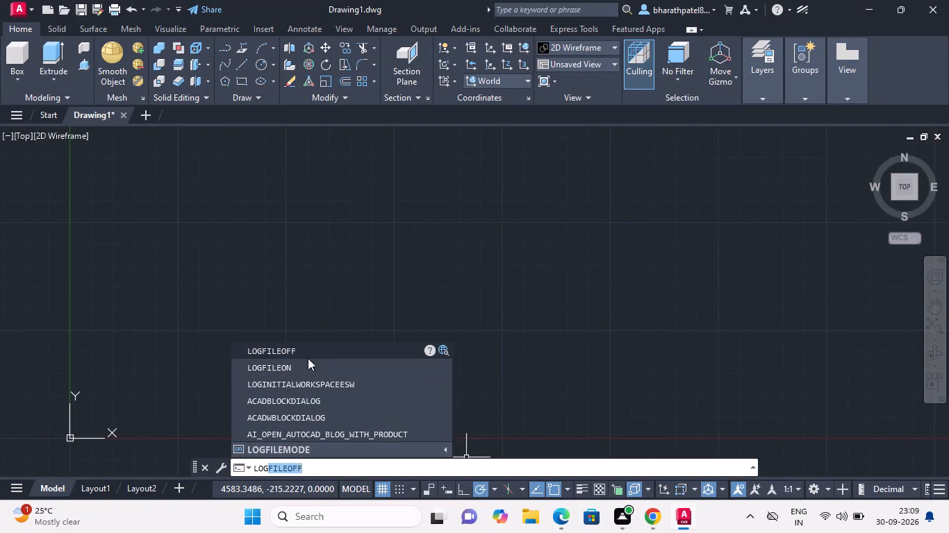
left_click(308, 366)
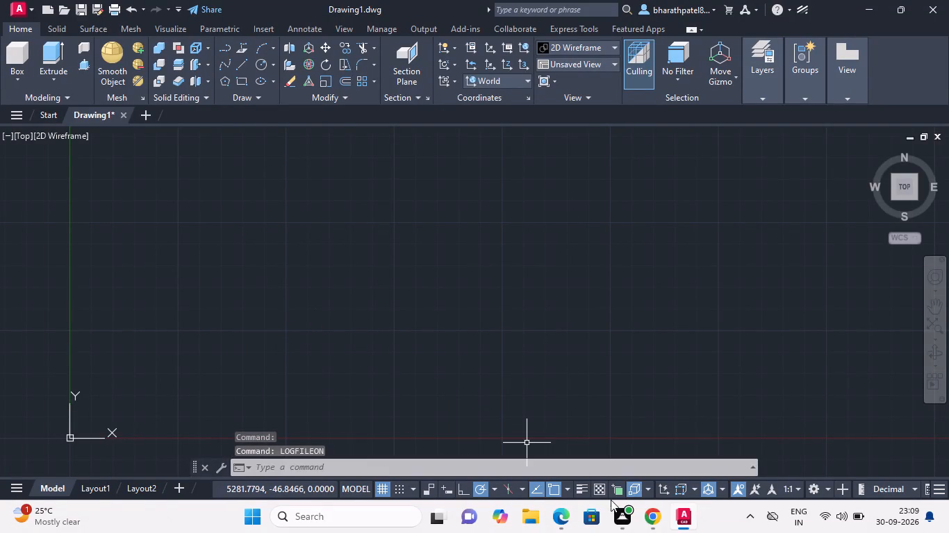
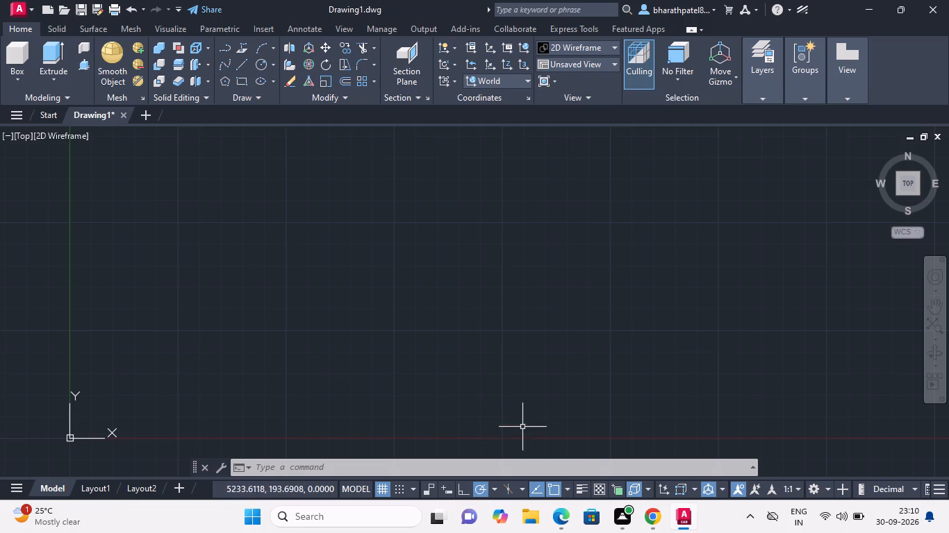
Turn on isometric drafting and set the current isoplane to Top.
triple_click(508, 492)
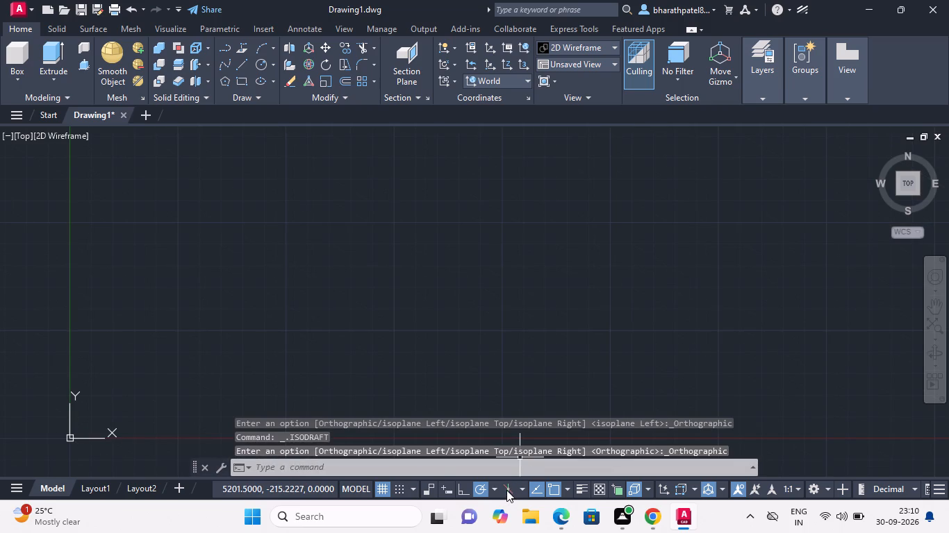
double_click(507, 490)
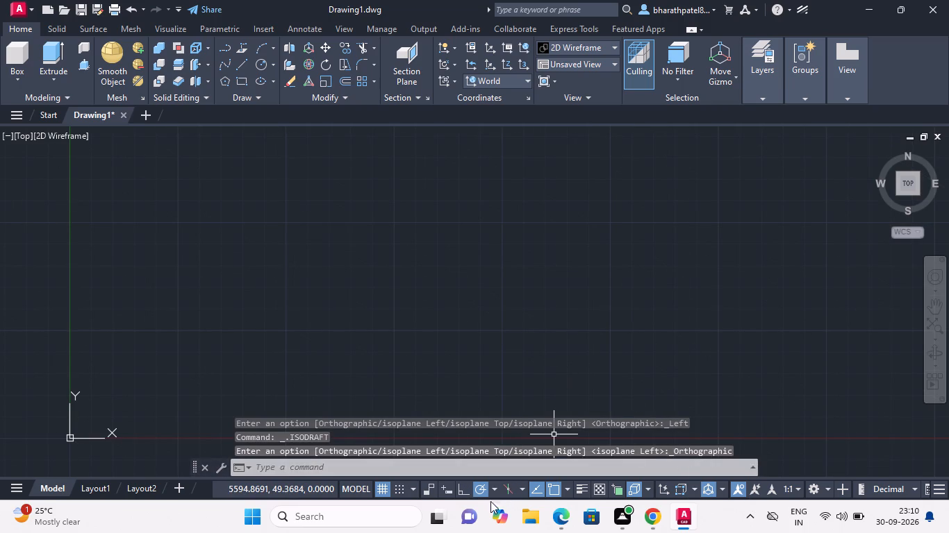
double_click(507, 489)
double_click(507, 489)
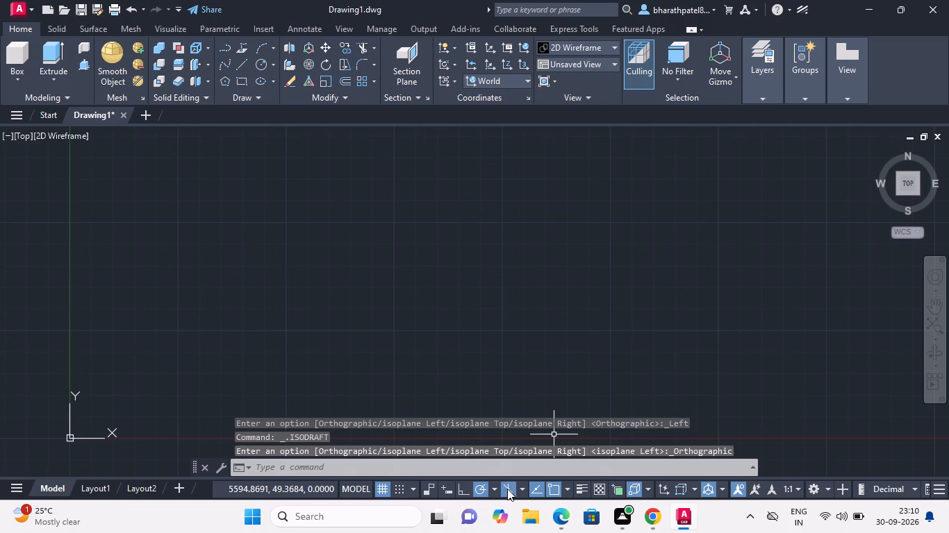
left_click(507, 489)
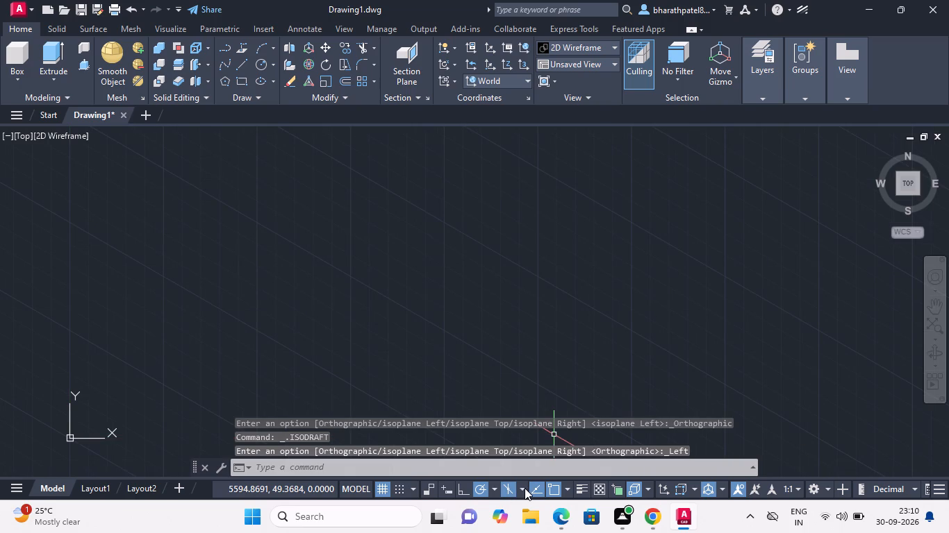
double_click(524, 488)
left_click(523, 487)
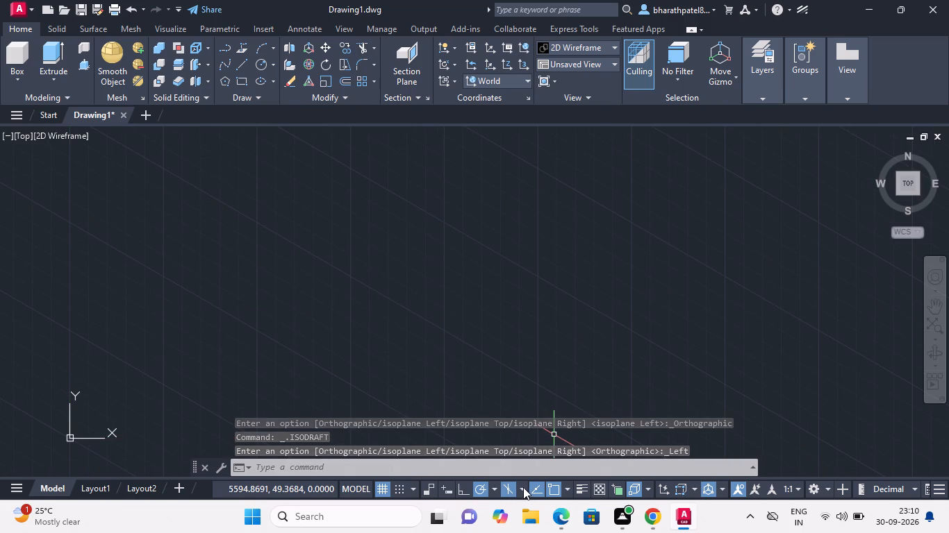
double_click(527, 442)
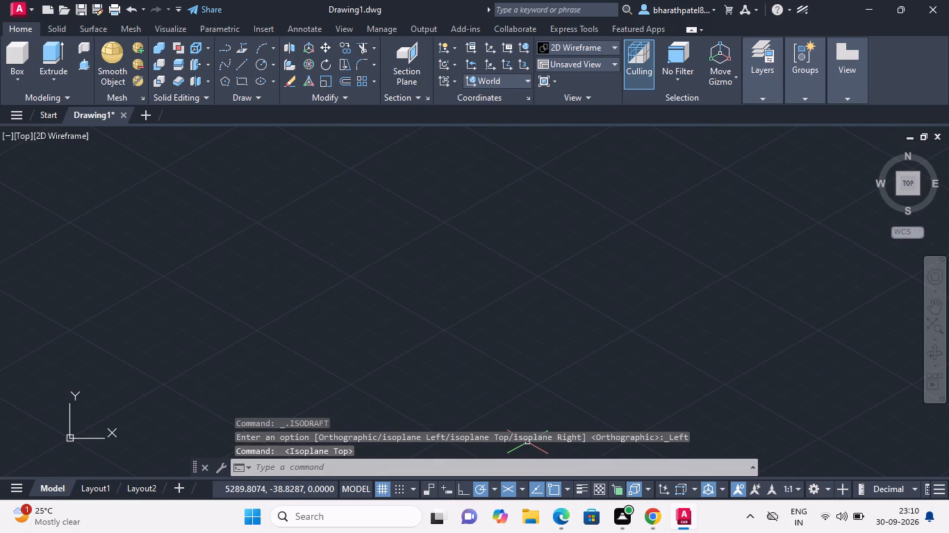
Switch the workspace to Drafting & Annotation.
scroll(283, 235, "down", 2)
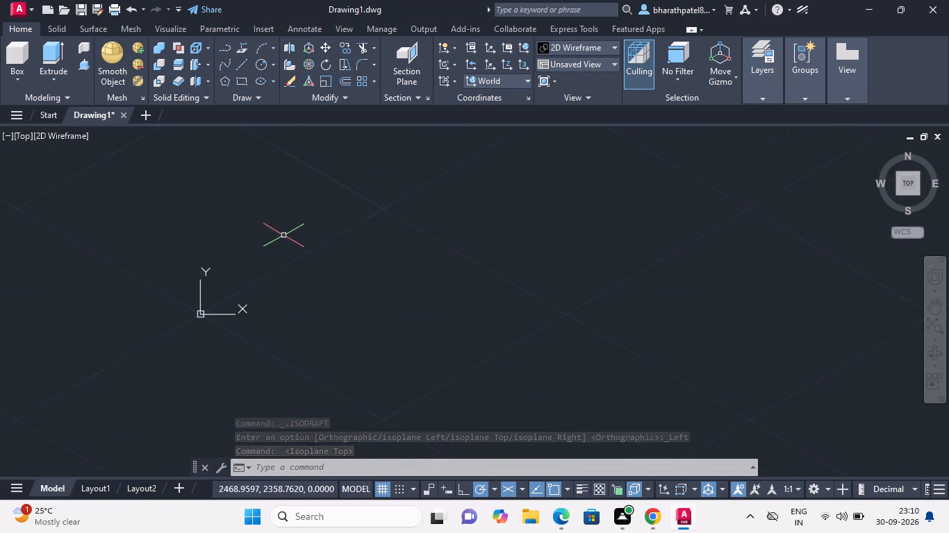
scroll(329, 206, "up", 2)
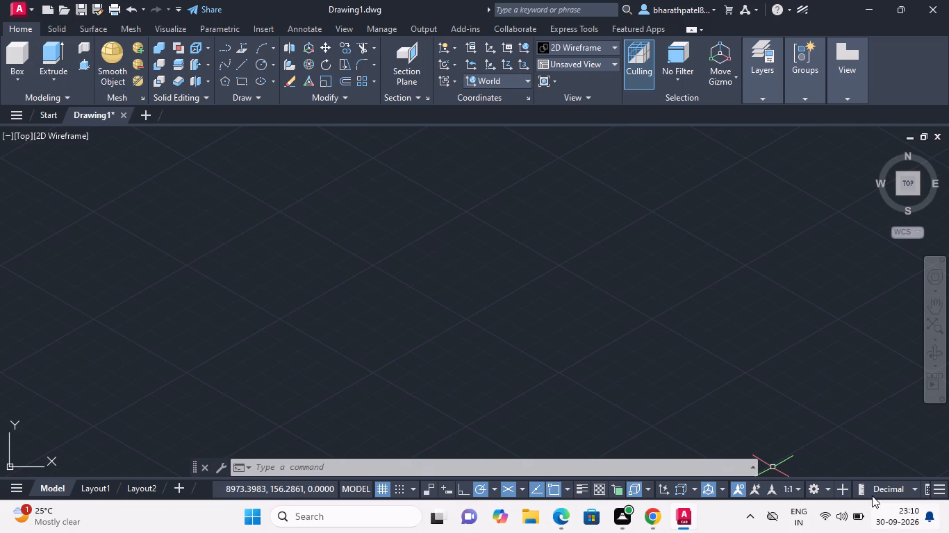
double_click(815, 487)
double_click(814, 487)
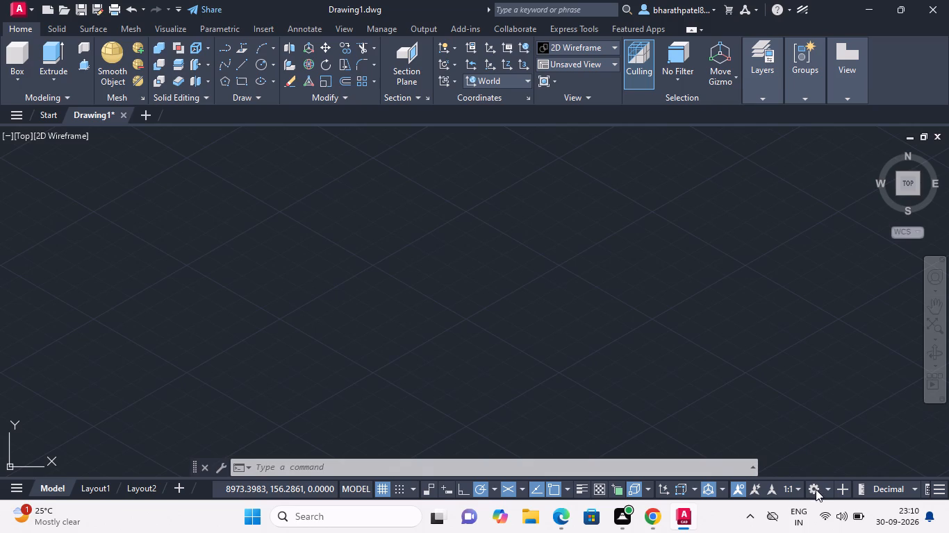
double_click(823, 489)
double_click(823, 488)
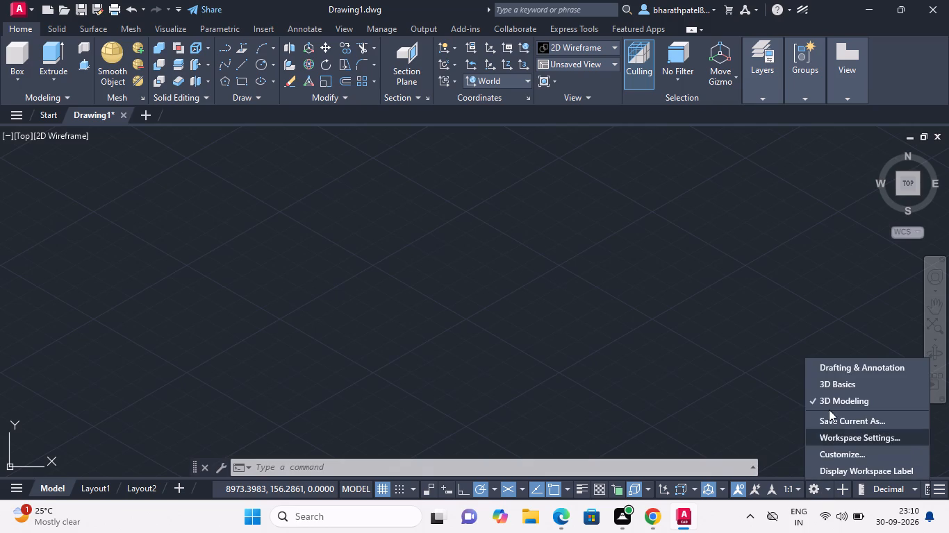
left_click(829, 365)
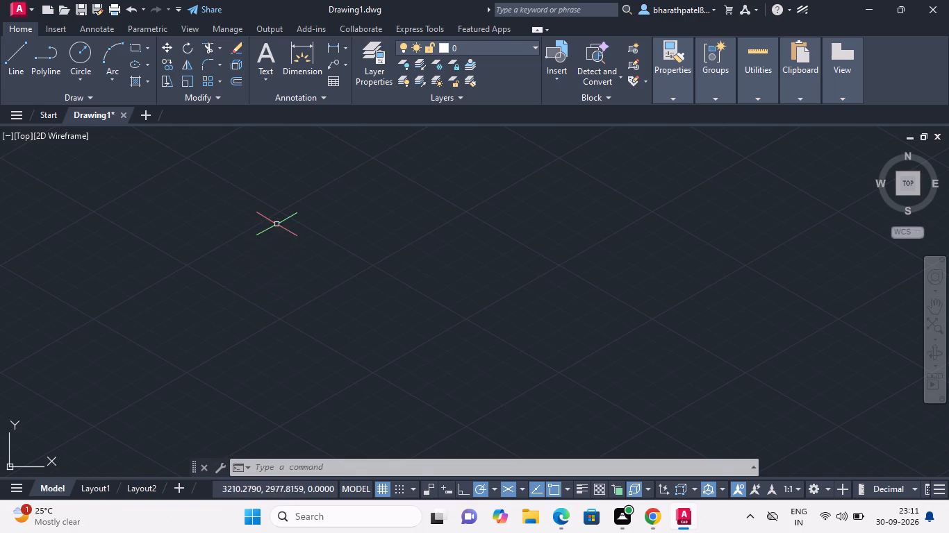
double_click(270, 239)
left_click(322, 251)
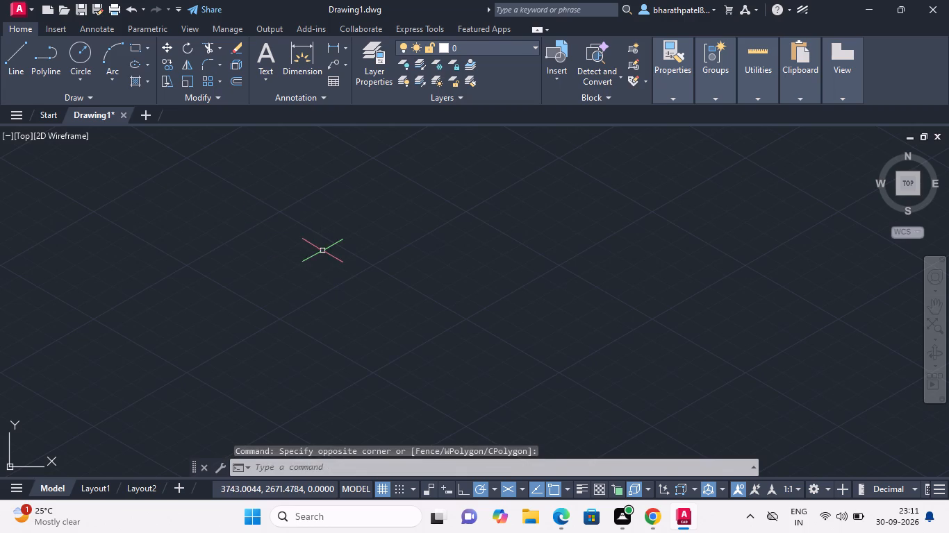
Draw a 96-unit line at 330° from a free point in the empty drawing area.
double_click(24, 56)
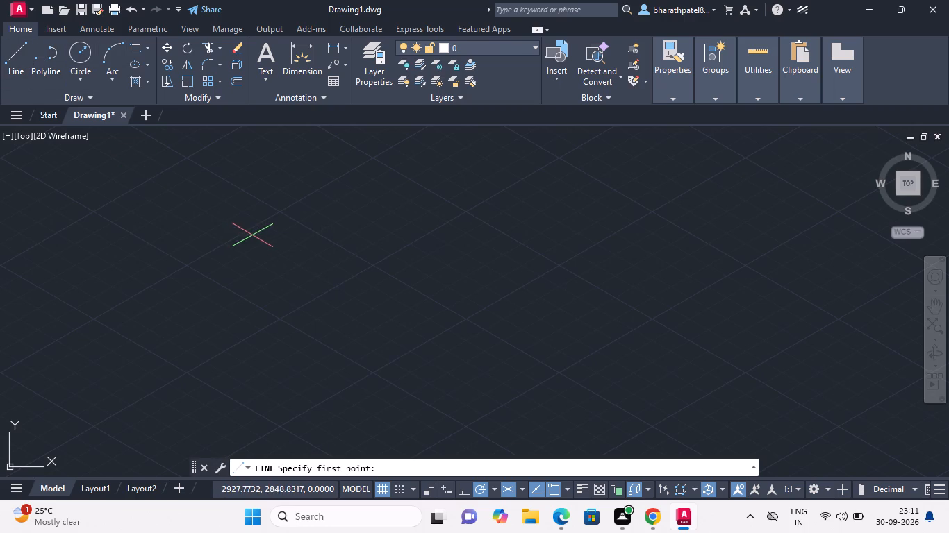
left_click(252, 235)
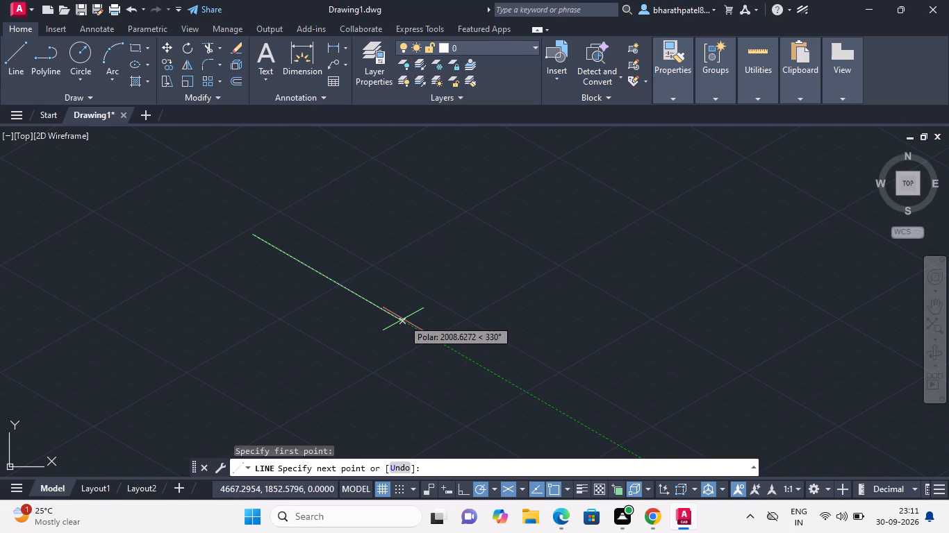
type("96")
key("Return")
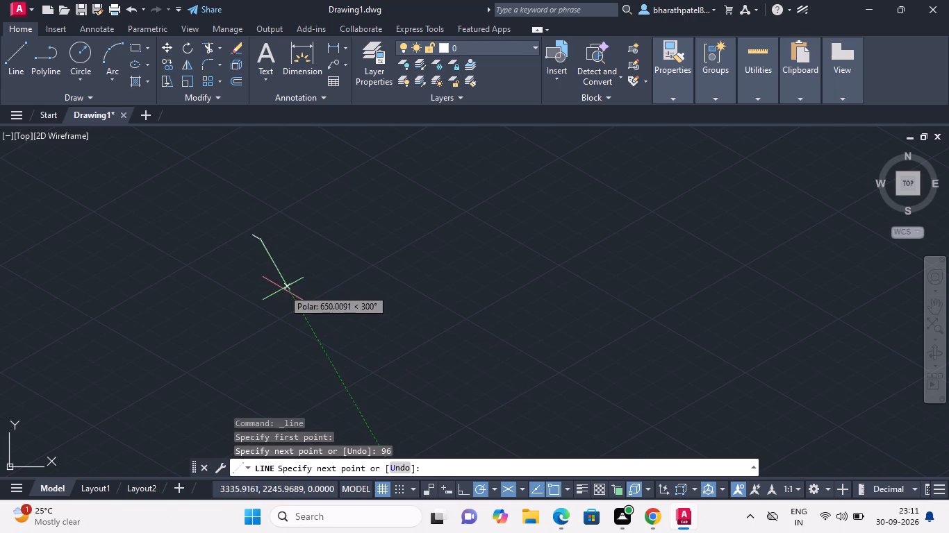
Continue from the line's lower end with segments of 24 at 30°, 16 straight up and 24 at 210°, closing back at that corner.
scroll(254, 230, "up", 8)
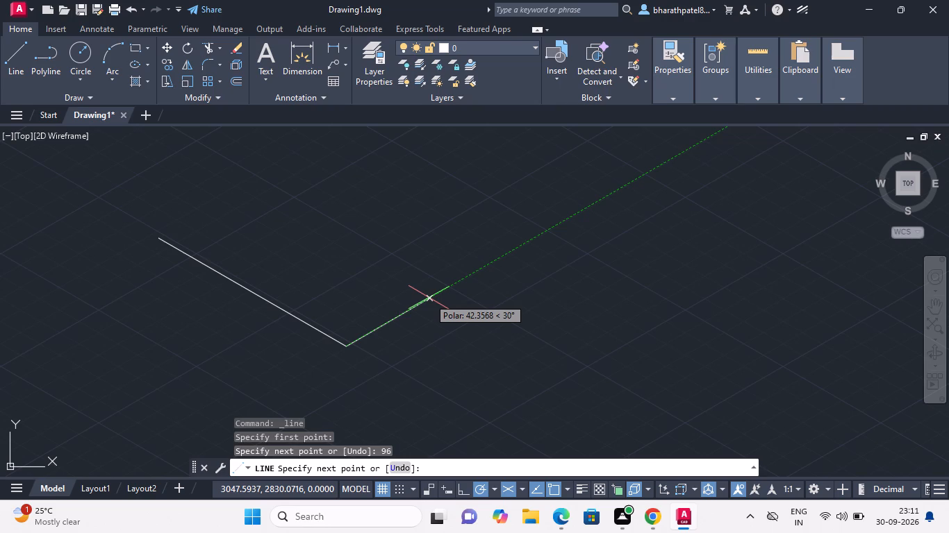
key("2")
key("4")
key("Return")
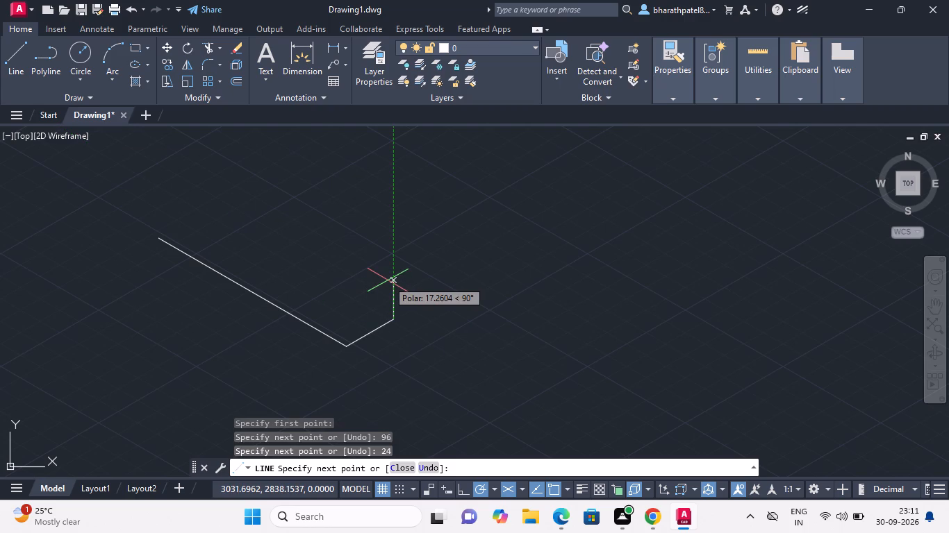
type("16")
key("Return")
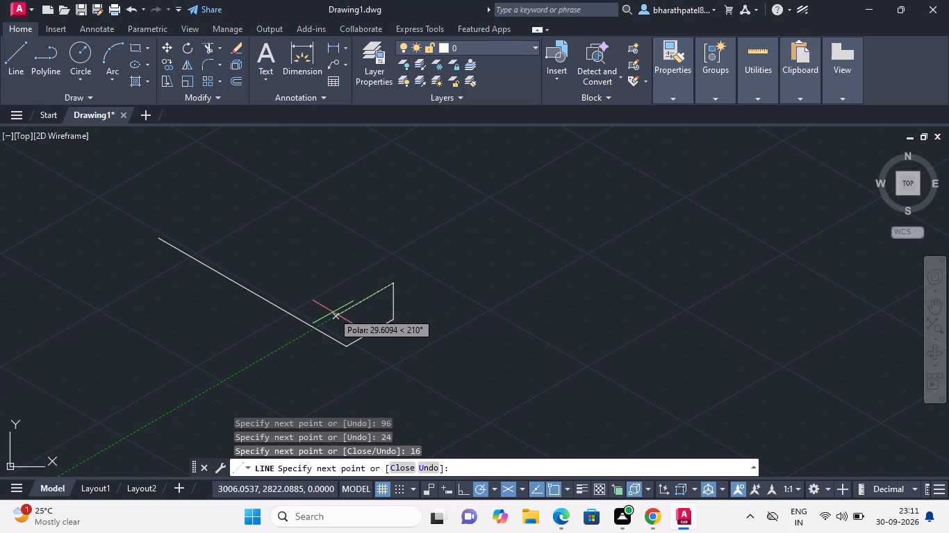
key("2")
key("4")
key("Return")
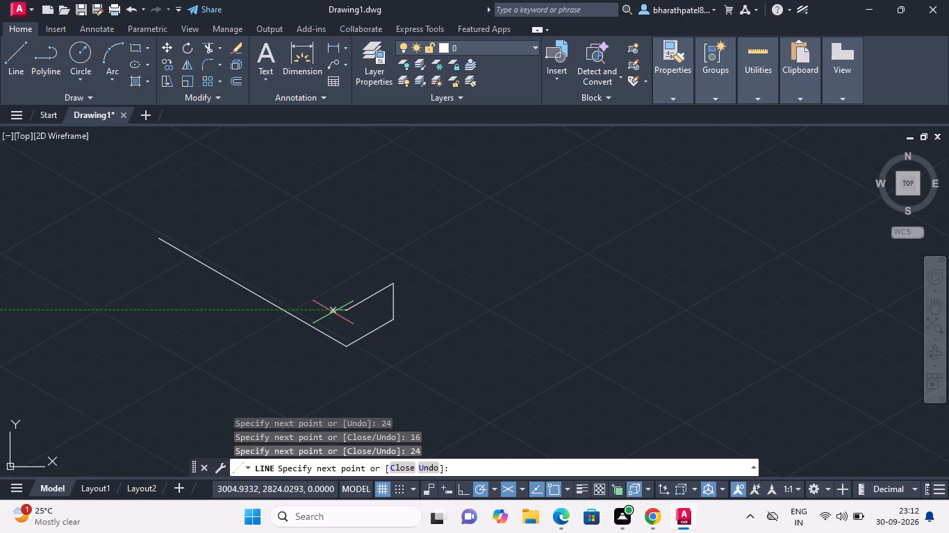
scroll(347, 348, "up", 3)
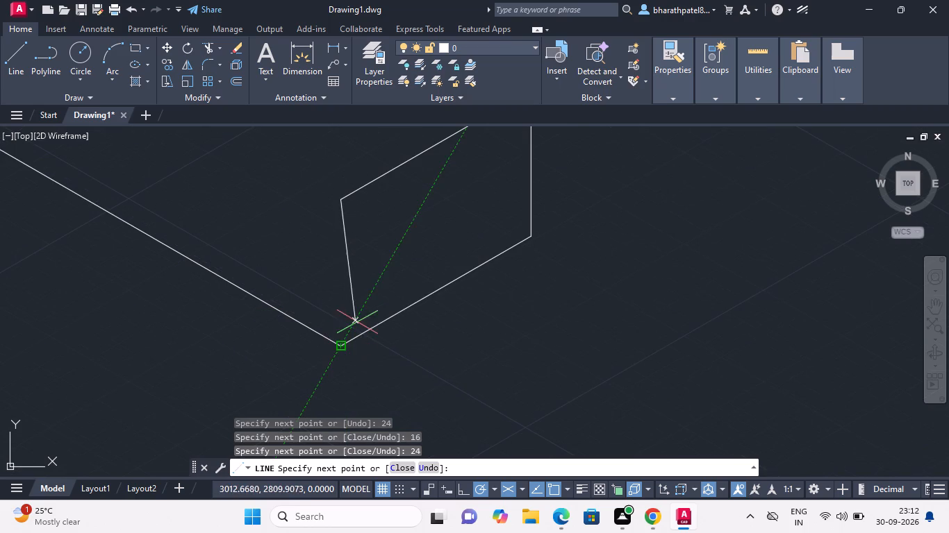
double_click(340, 347)
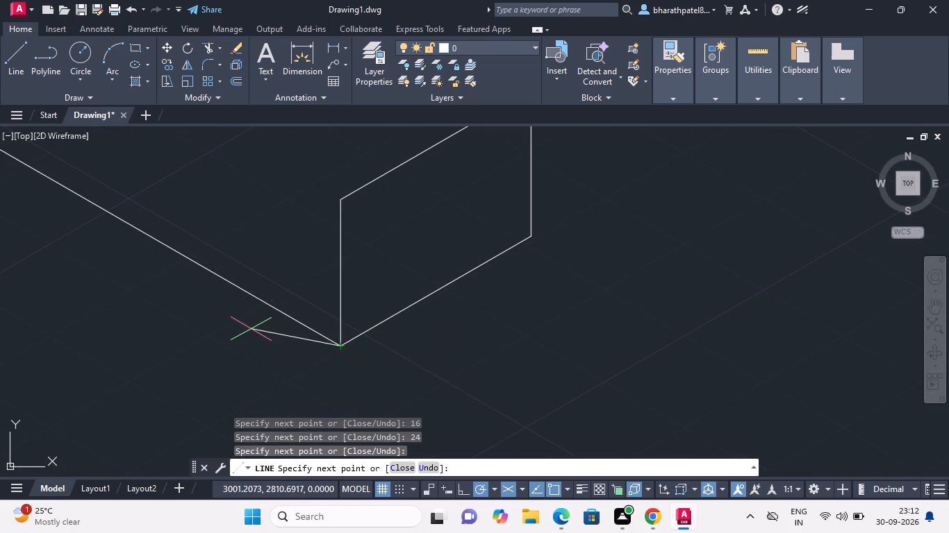
key("Escape")
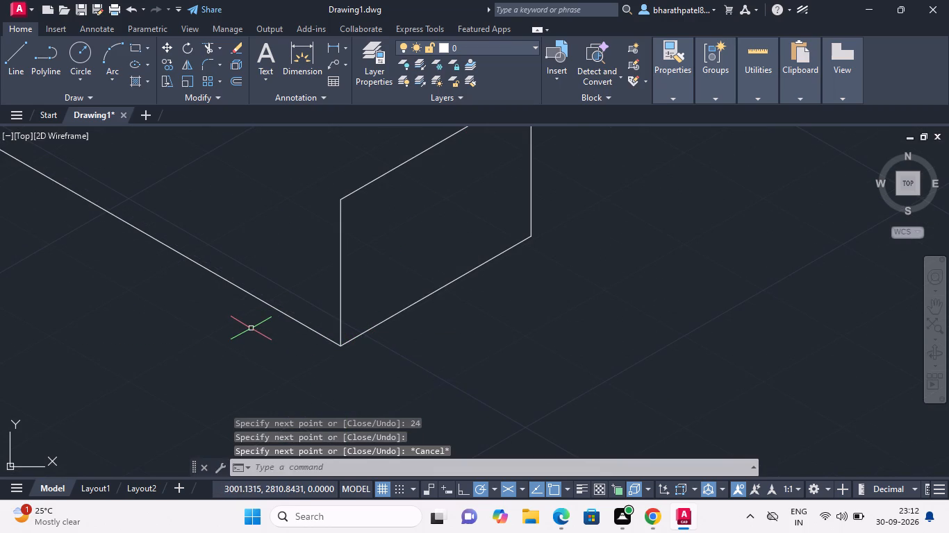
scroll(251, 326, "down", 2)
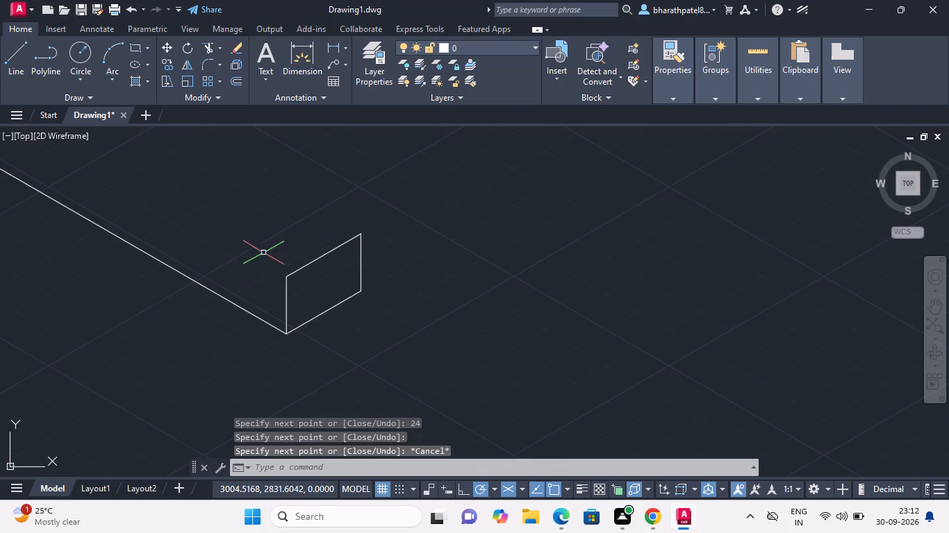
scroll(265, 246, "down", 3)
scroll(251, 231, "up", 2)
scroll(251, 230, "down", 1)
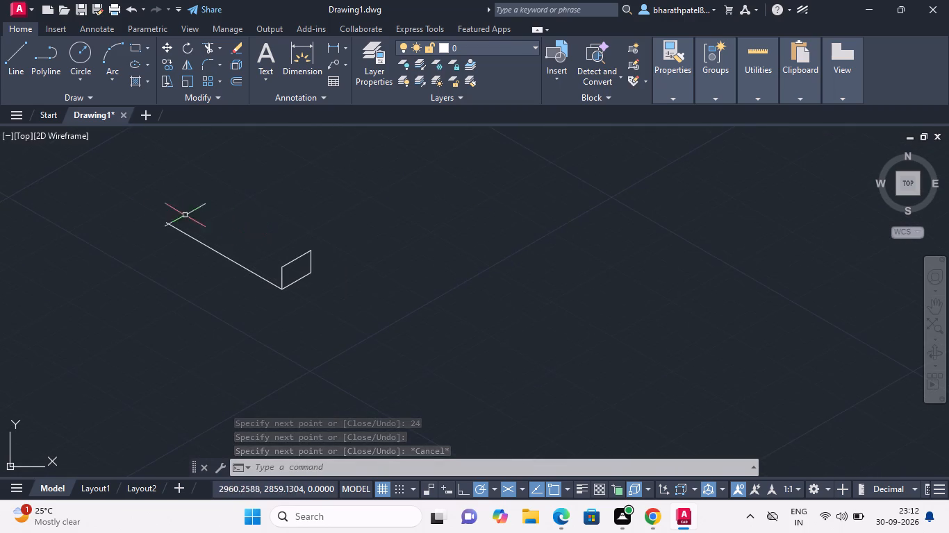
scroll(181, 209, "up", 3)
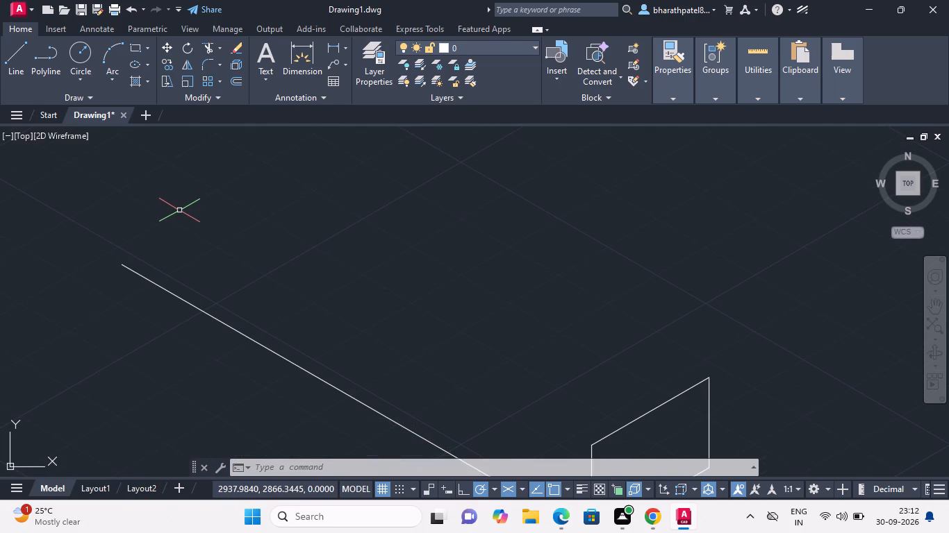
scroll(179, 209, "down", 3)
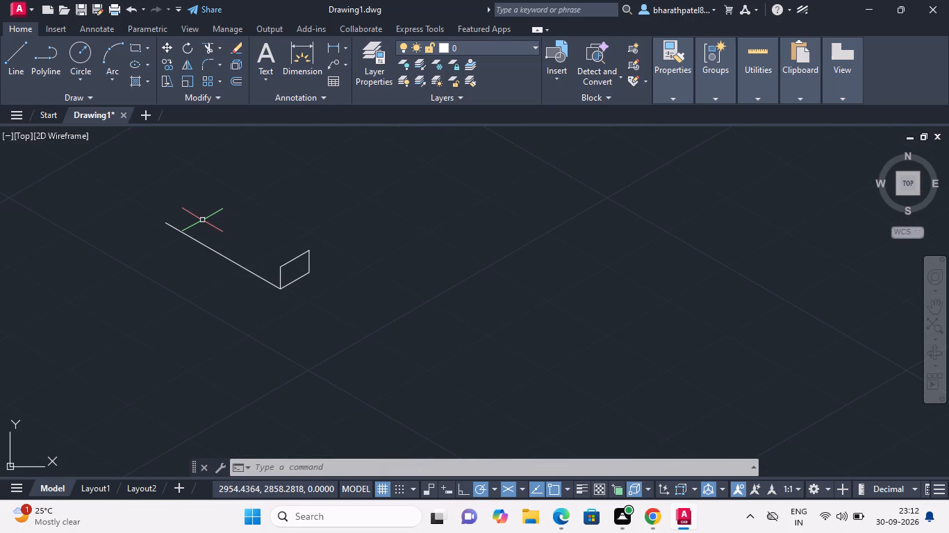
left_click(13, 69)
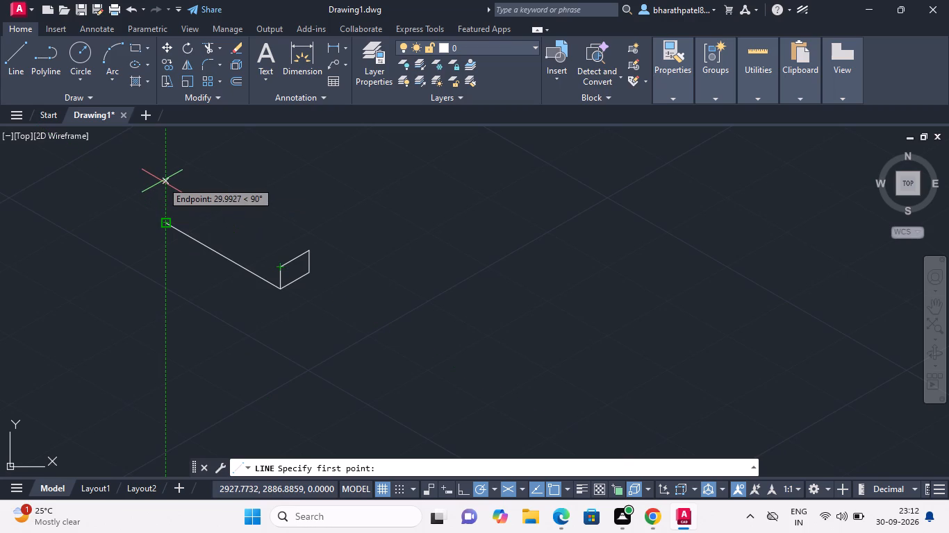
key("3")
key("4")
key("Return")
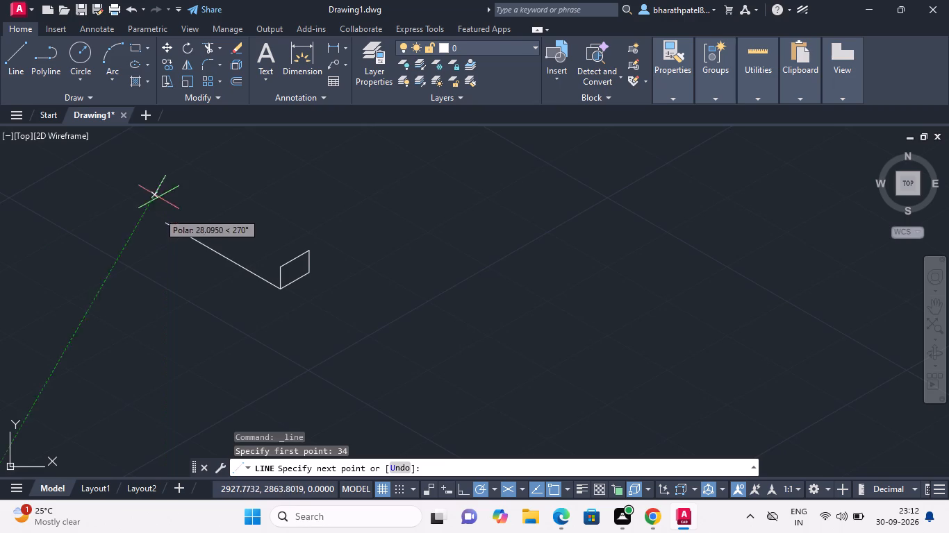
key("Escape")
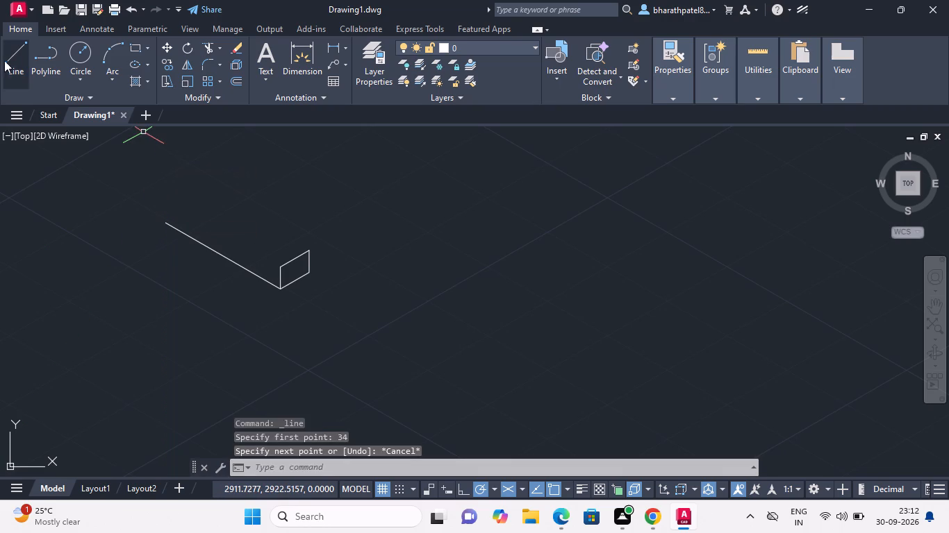
From the 96-unit line's upper end, draw a segment 34 units straight up, continued by 16 units at 330°.
double_click(8, 62)
left_click(167, 221)
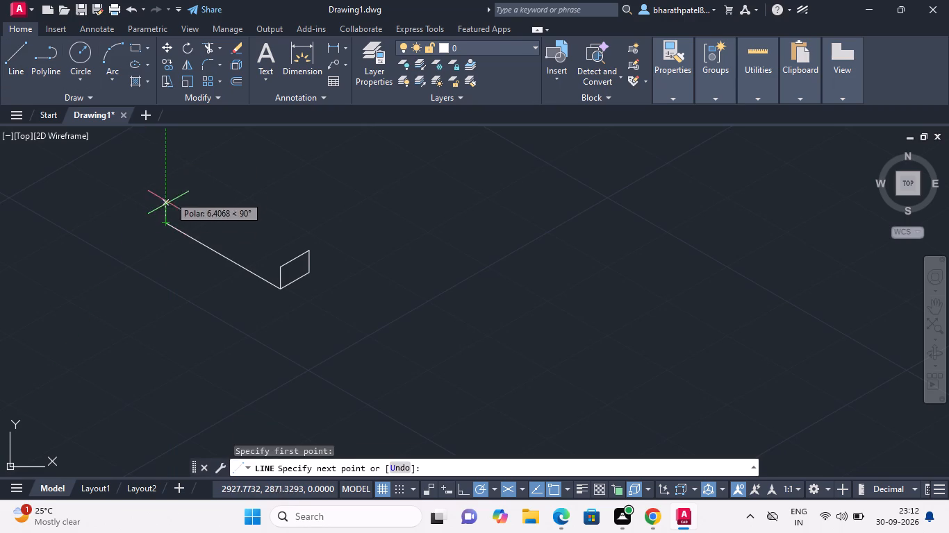
type("34")
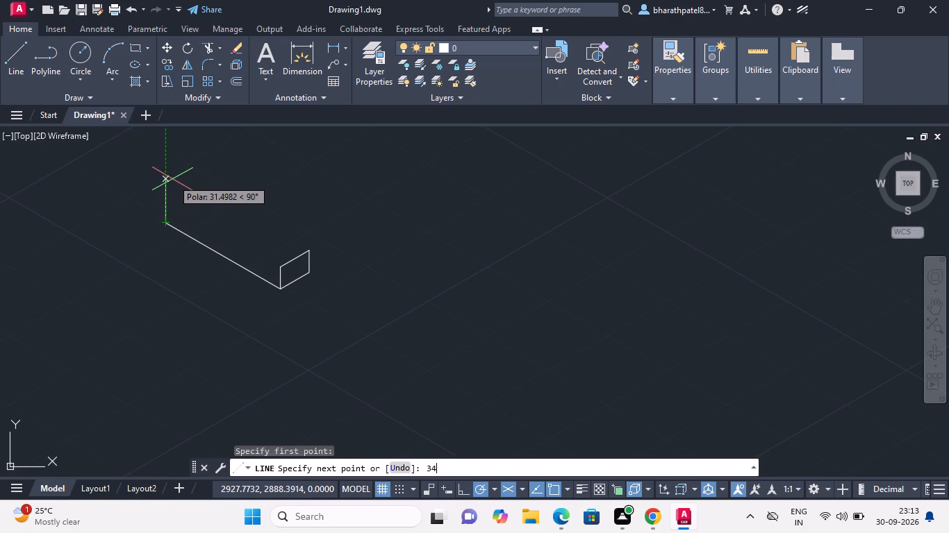
key("Return")
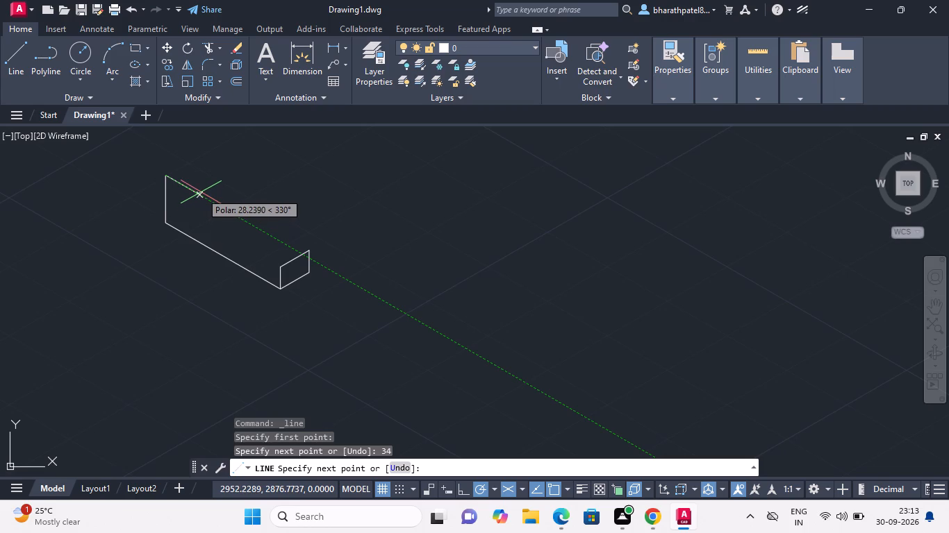
type("16")
key("Return")
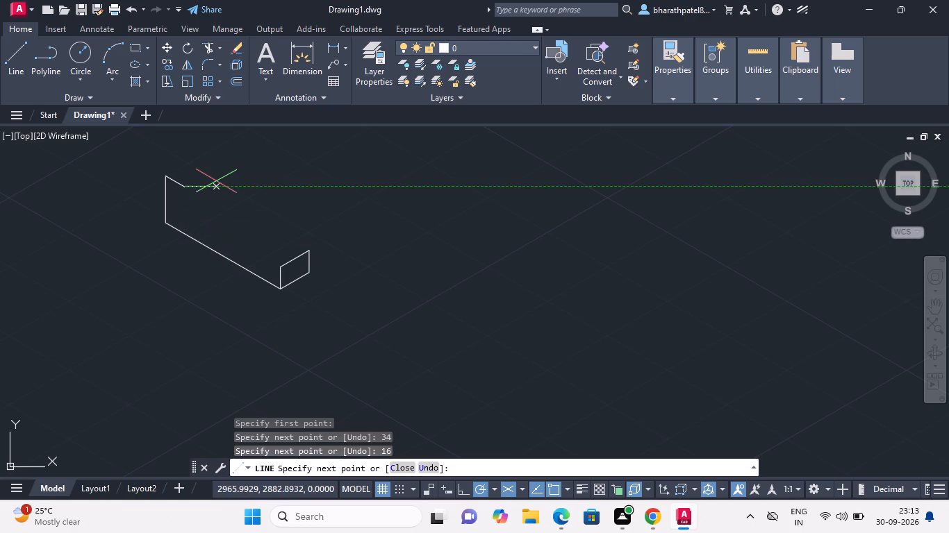
key("Escape")
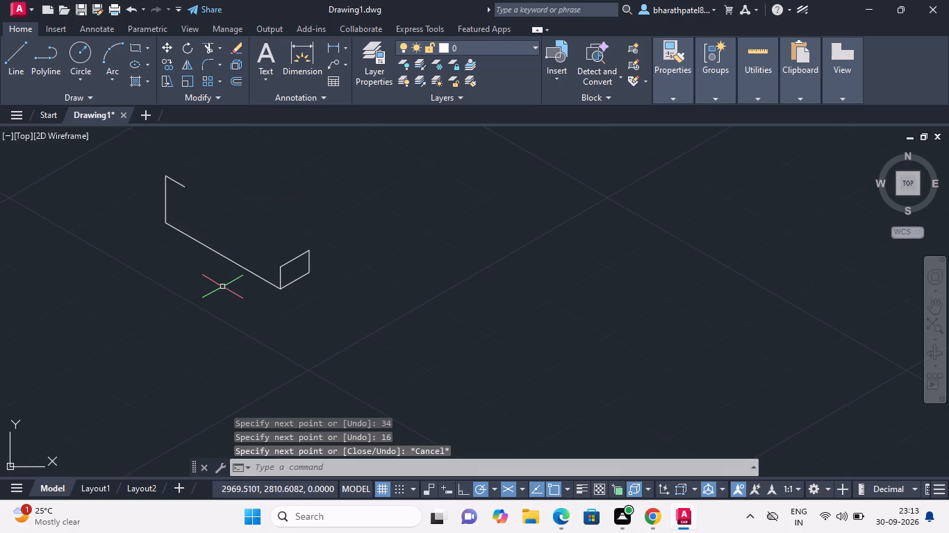
Draw a line at 150° from the end face's upper near corner, parallel to the 96-unit line, ending below the 16-unit segment.
key("space")
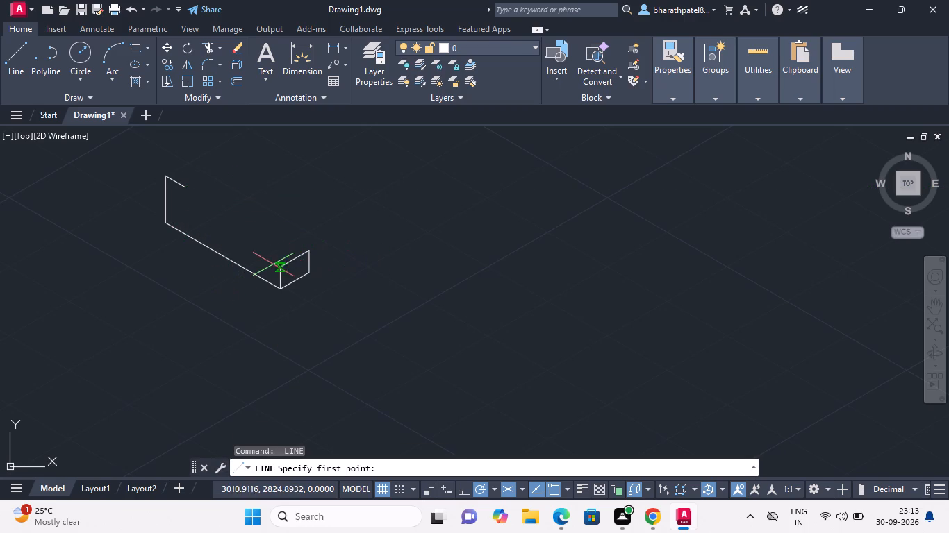
left_click(276, 267)
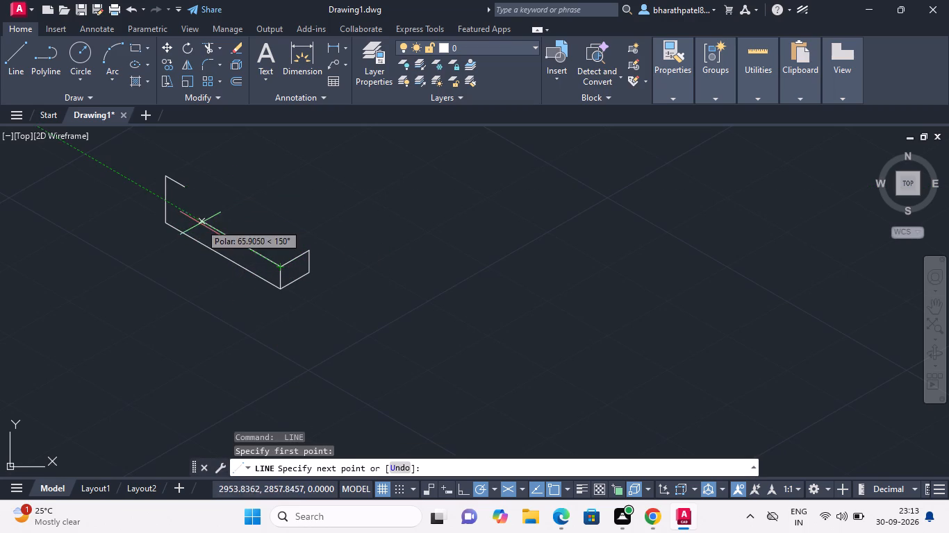
left_click(179, 211)
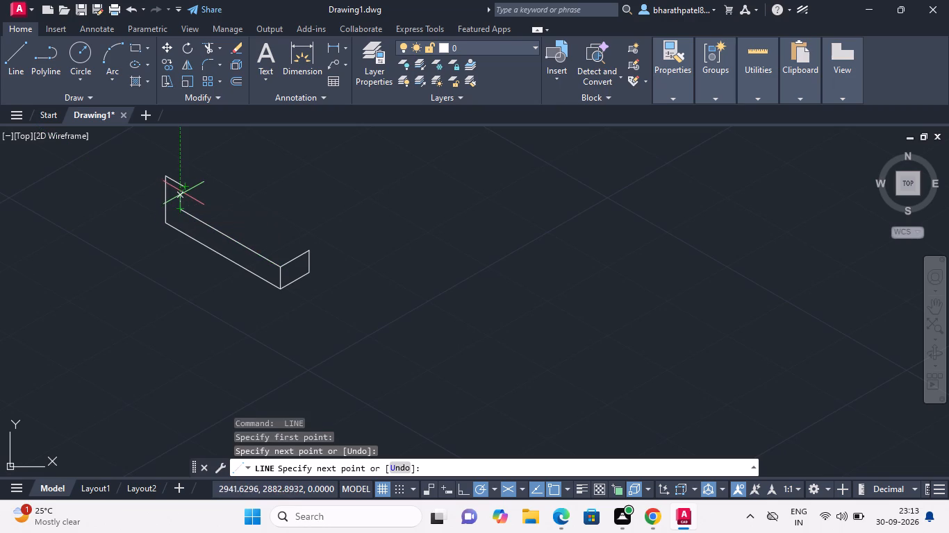
key("grave")
key("Escape")
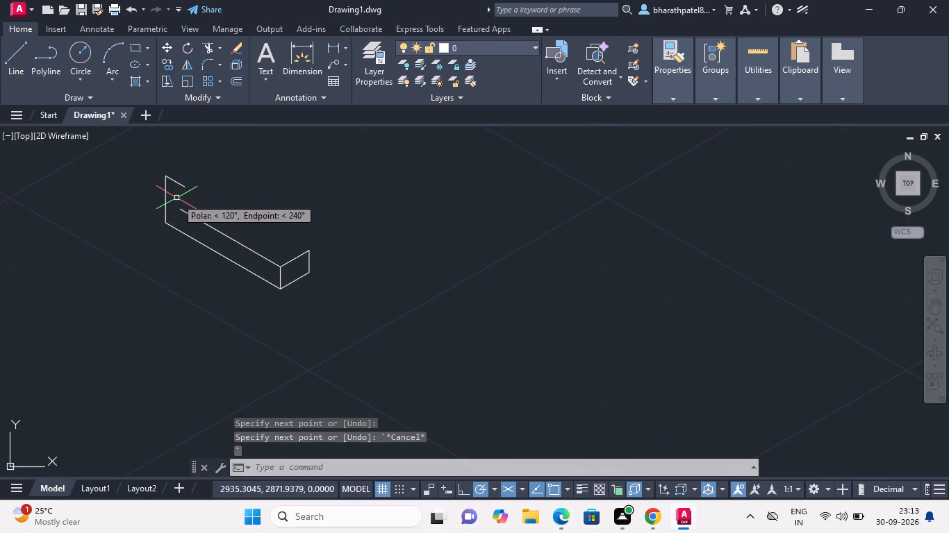
Draw a vertical line about 76 units down from the 16-unit segment's open end, crossing both long sloping lines.
left_click(11, 65)
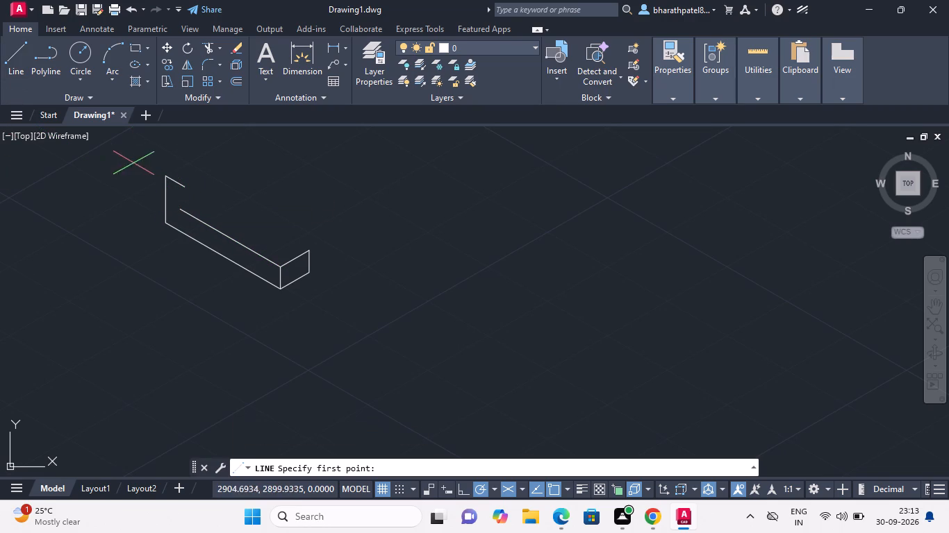
left_click(185, 189)
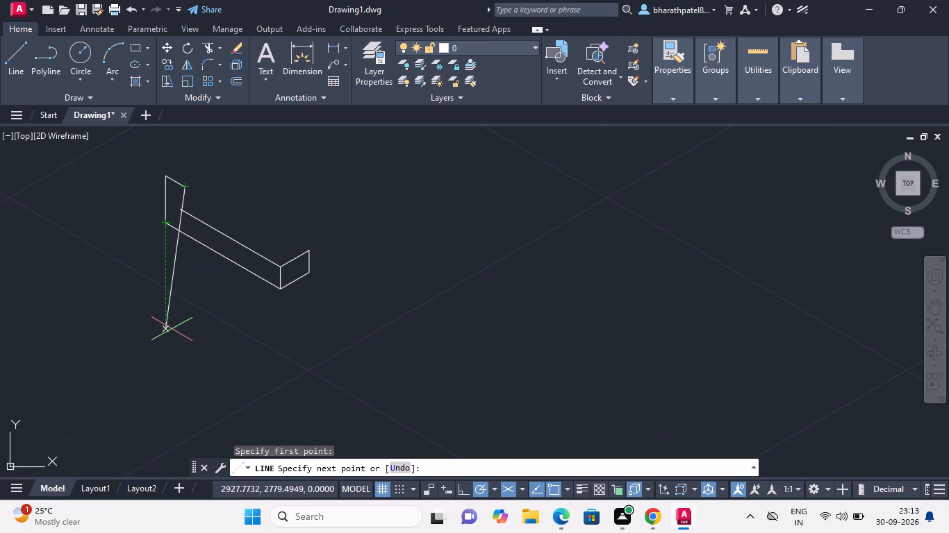
left_click(185, 292)
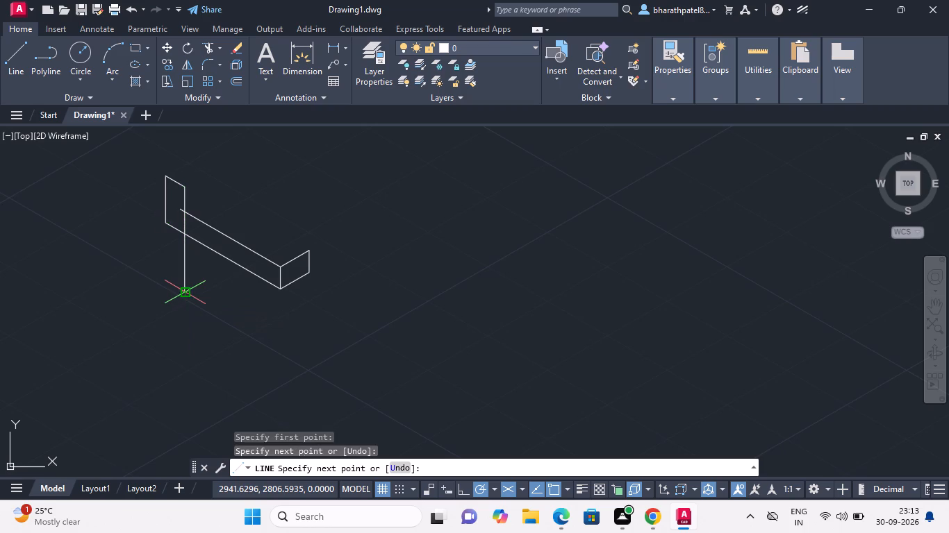
scroll(138, 229, "up", 2)
key("Escape")
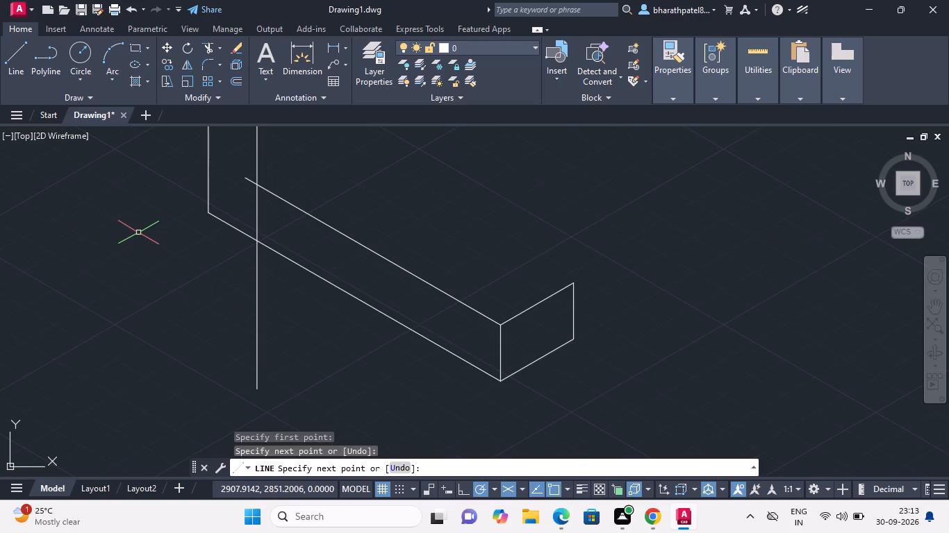
Trim the upper sloping line's overhang and the vertical line below their intersection to leave a clean L-shaped profile.
left_click(201, 46)
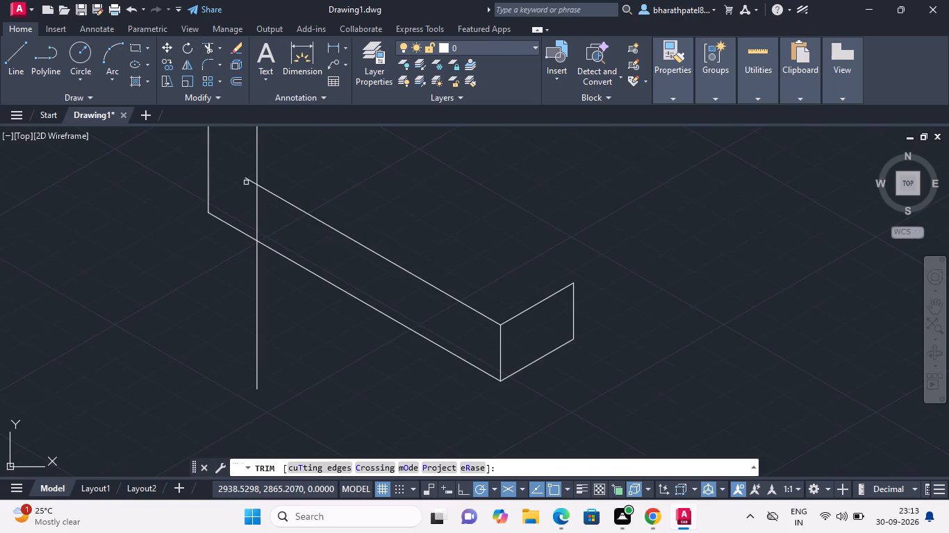
left_click(247, 179)
left_click(258, 205)
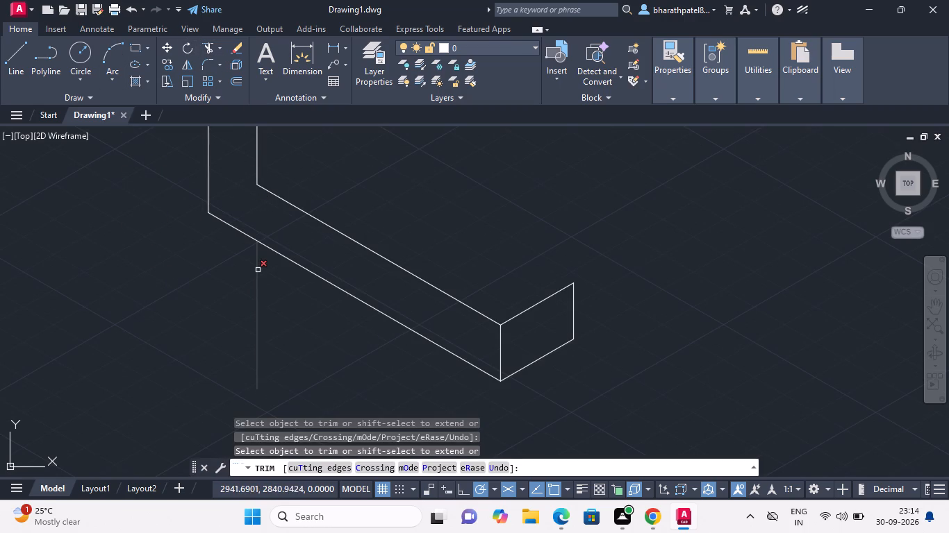
left_click(258, 273)
From the profile's top outer corner, draw 20 units straight up, continued by a horizontal segment of about 37 units at 0°.
scroll(258, 272, "down", 4)
scroll(272, 219, "up", 3)
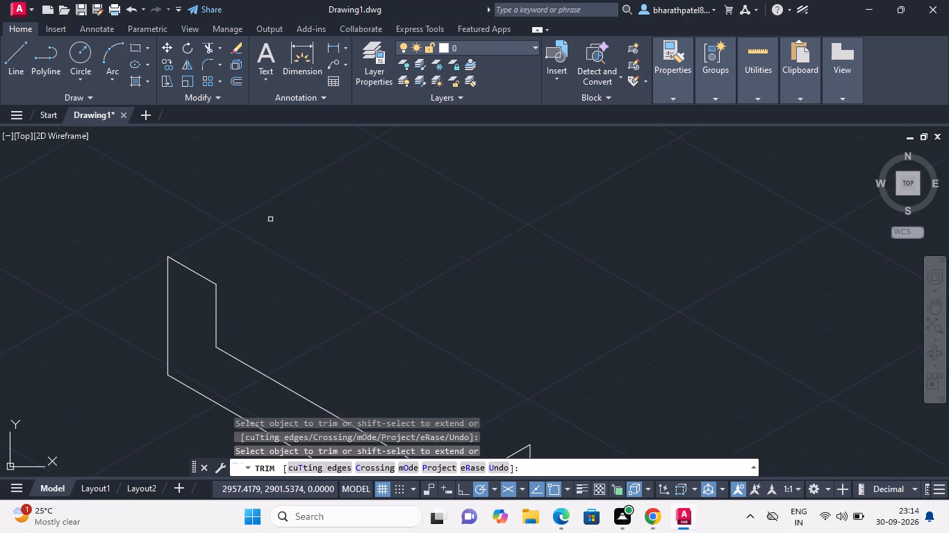
scroll(233, 225, "down", 2)
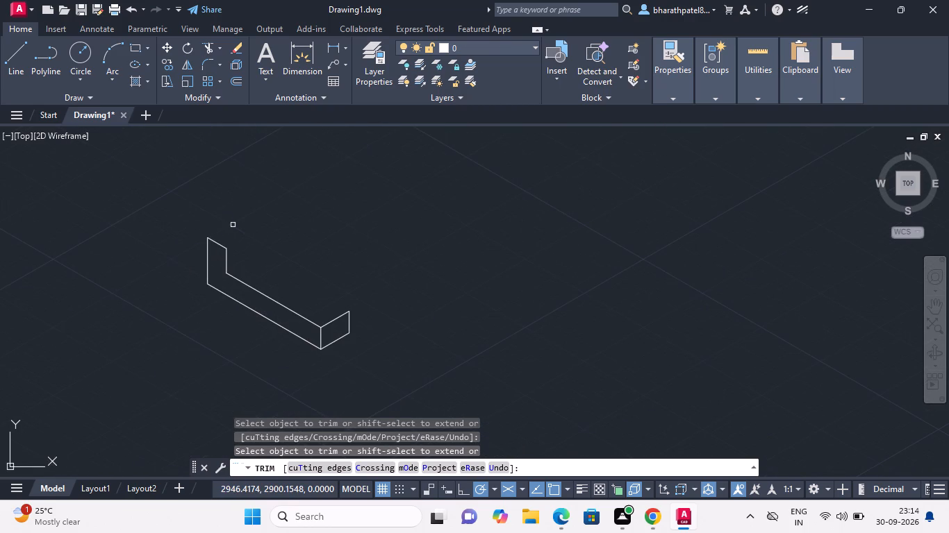
left_click(19, 67)
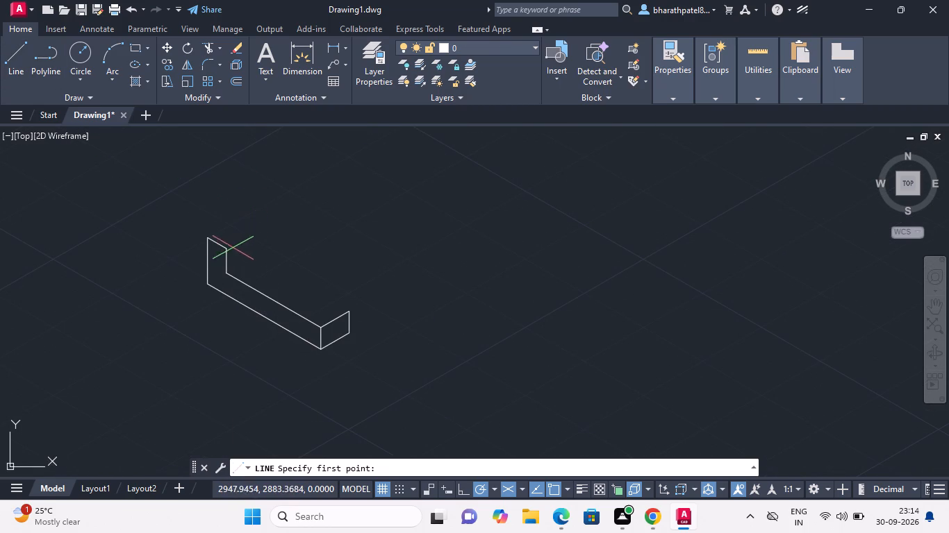
double_click(206, 237)
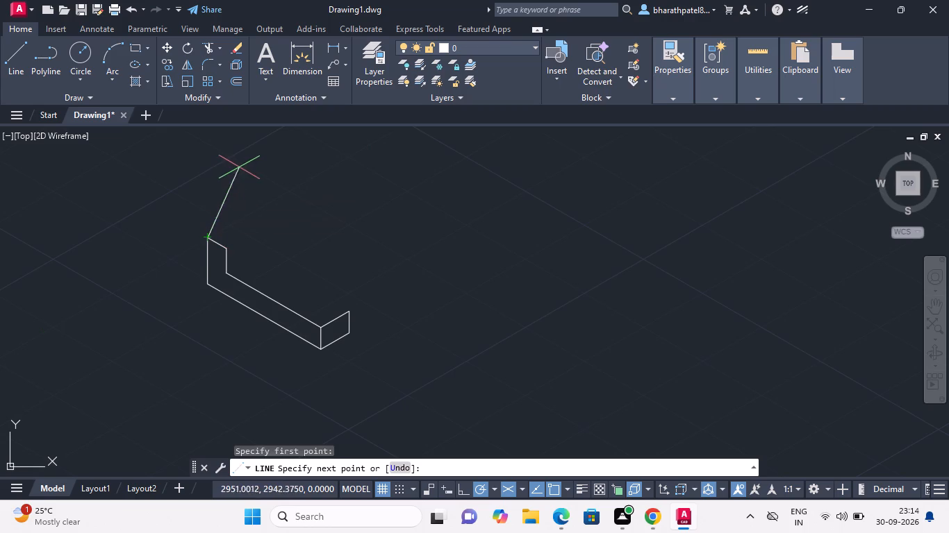
scroll(258, 165, "down", 4)
scroll(263, 151, "up", 3)
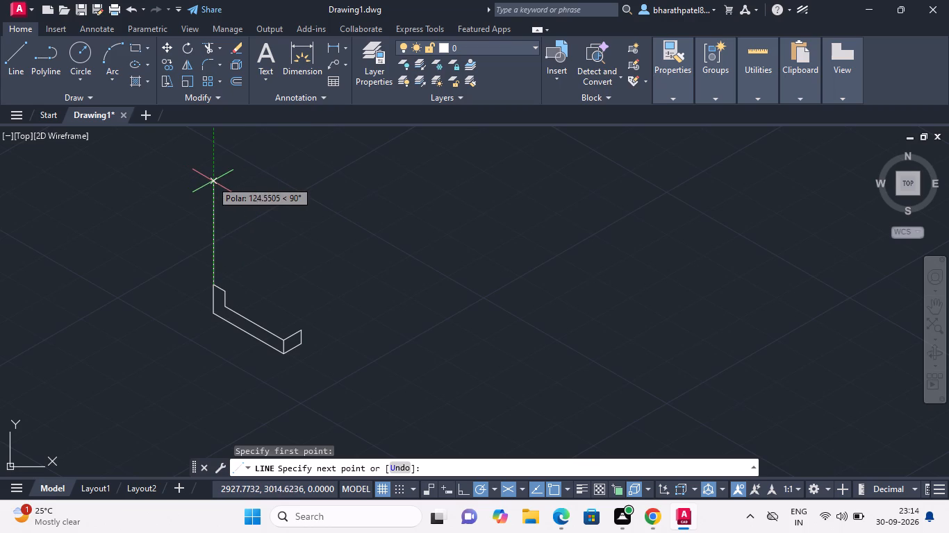
key("2")
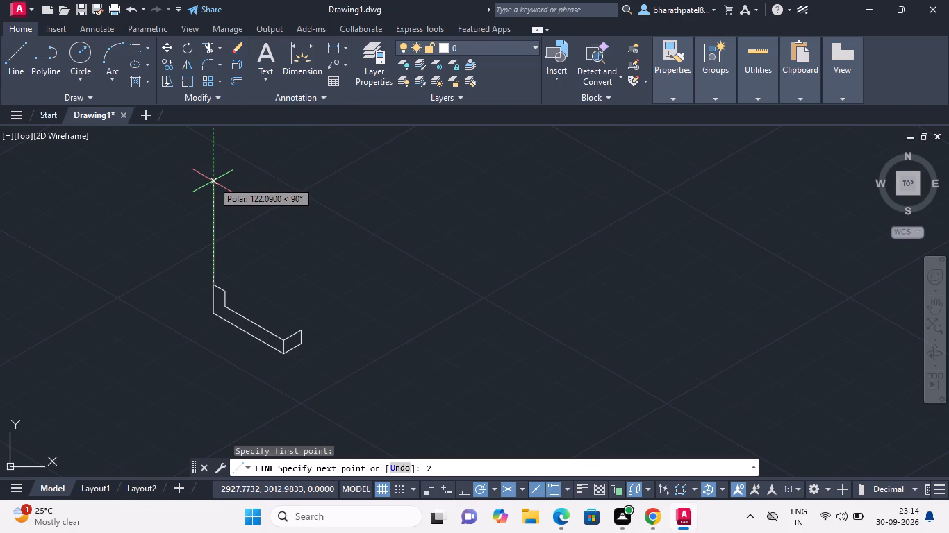
key("0")
key("Return")
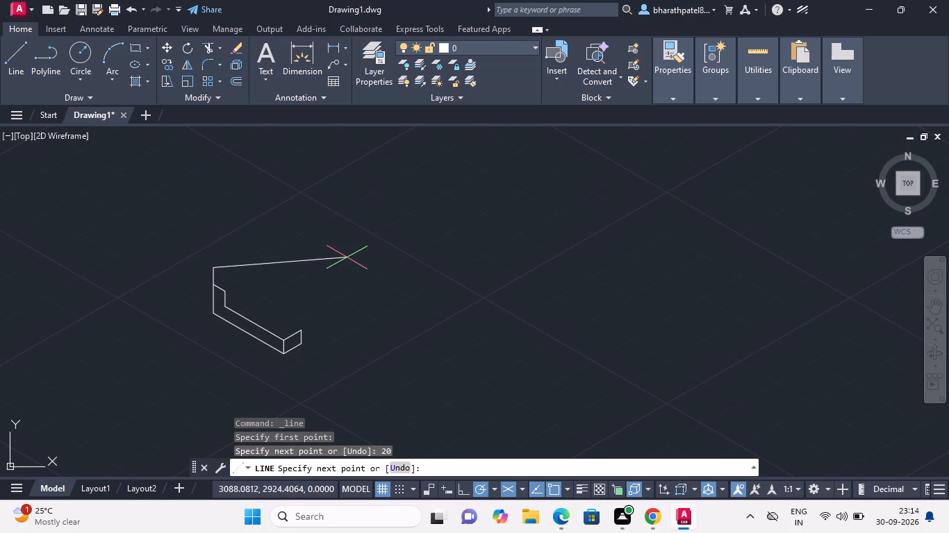
scroll(213, 271, "up", 5)
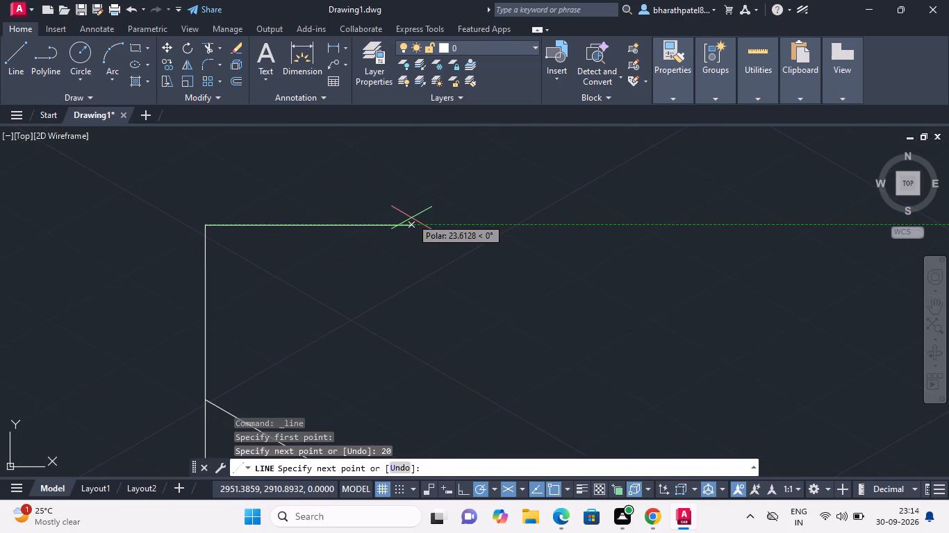
left_click(531, 220)
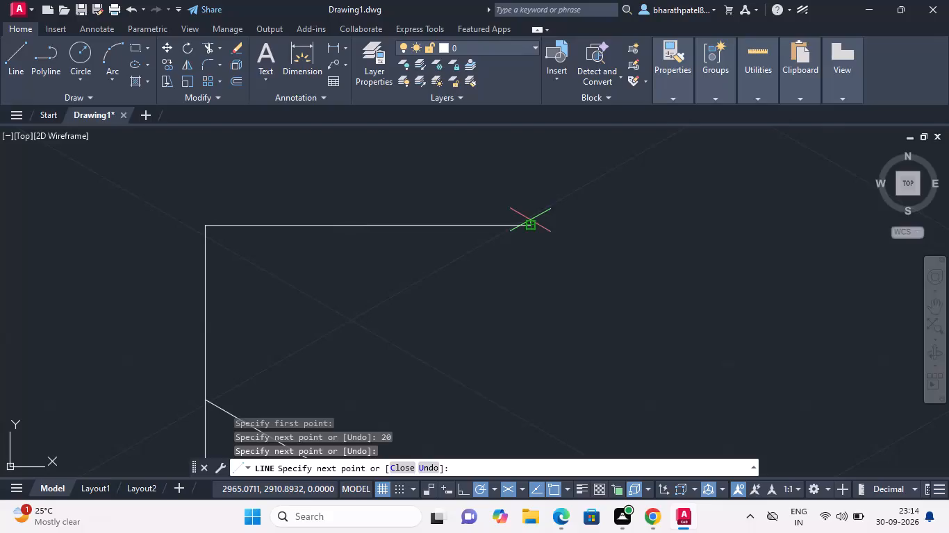
key("Escape")
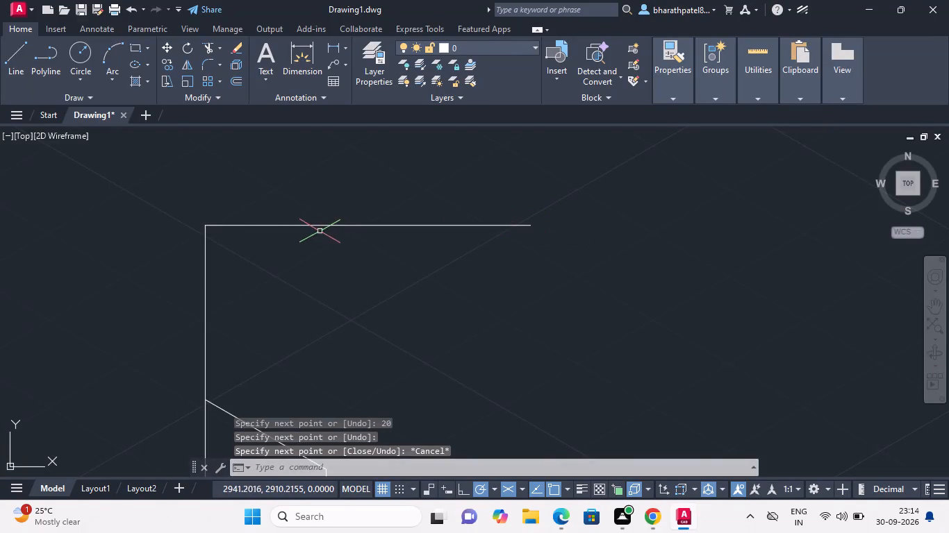
Draw a line of about 36 units at 60° from the 16-unit segment's lower end, crossing the horizontal line.
left_click(18, 52)
scroll(101, 251, "down", 2)
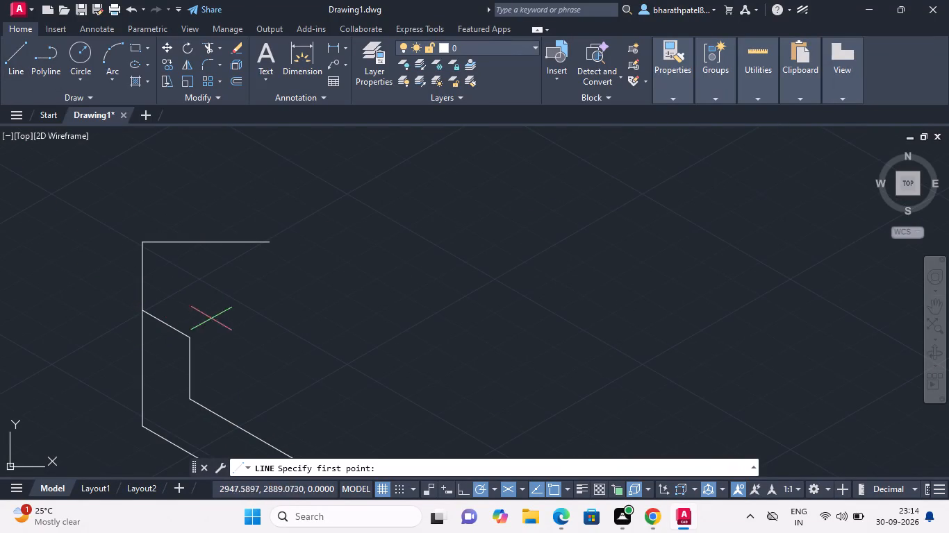
scroll(194, 330, "down", 2)
scroll(195, 330, "up", 5)
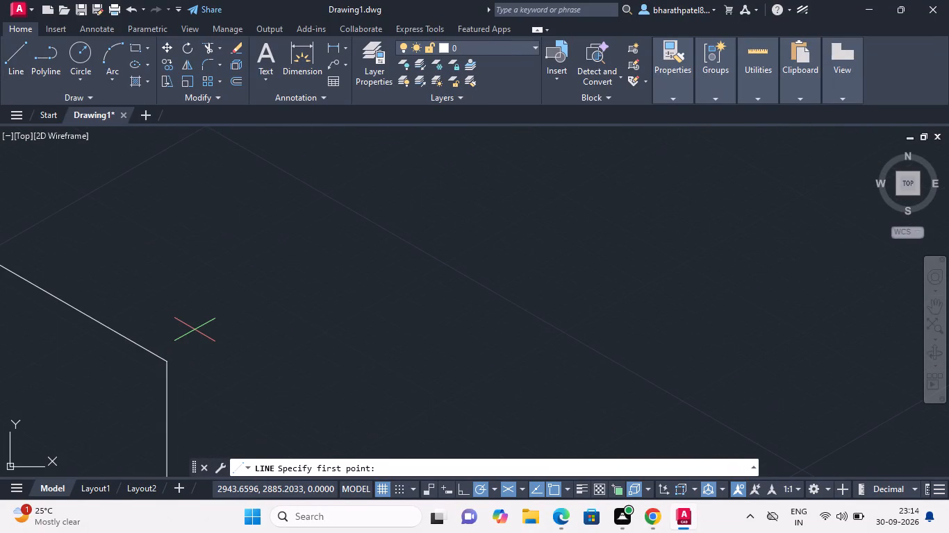
double_click(166, 359)
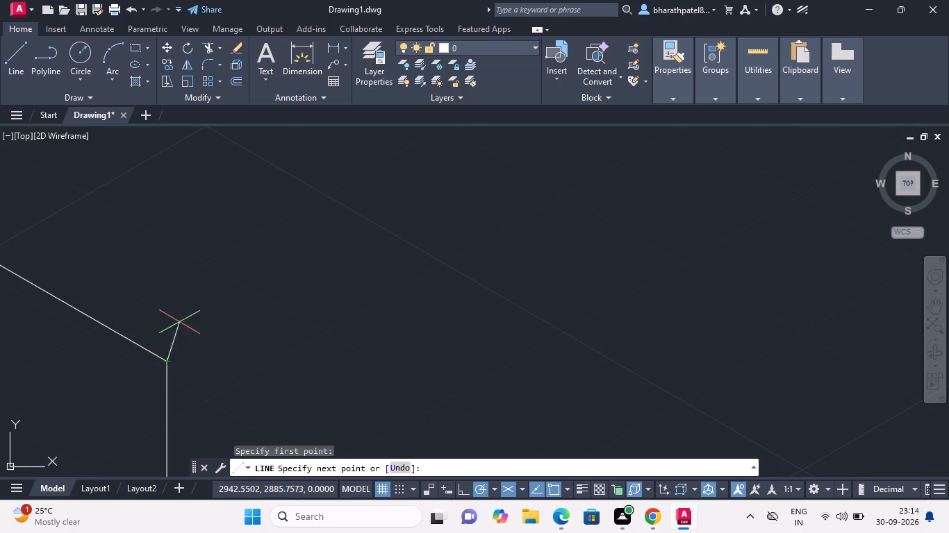
scroll(179, 322, "down", 3)
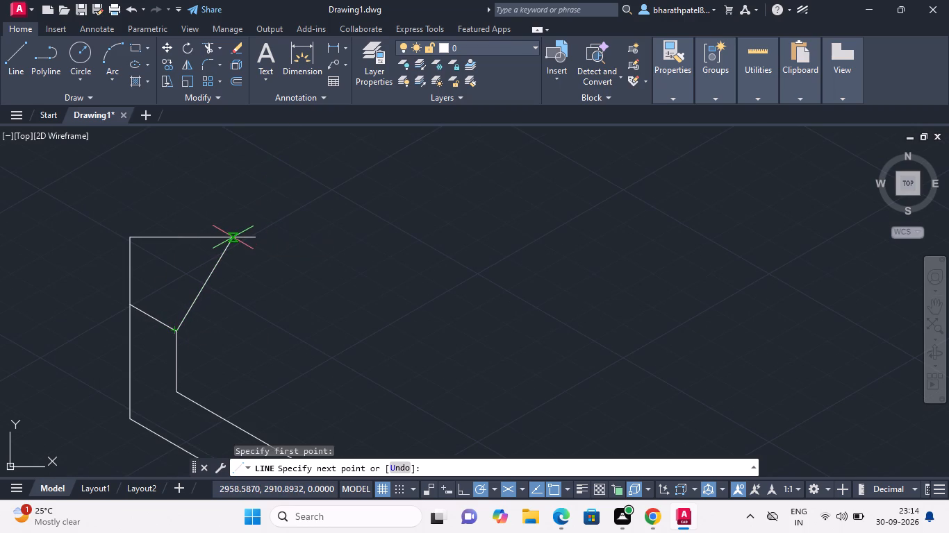
scroll(233, 237, "up", 3)
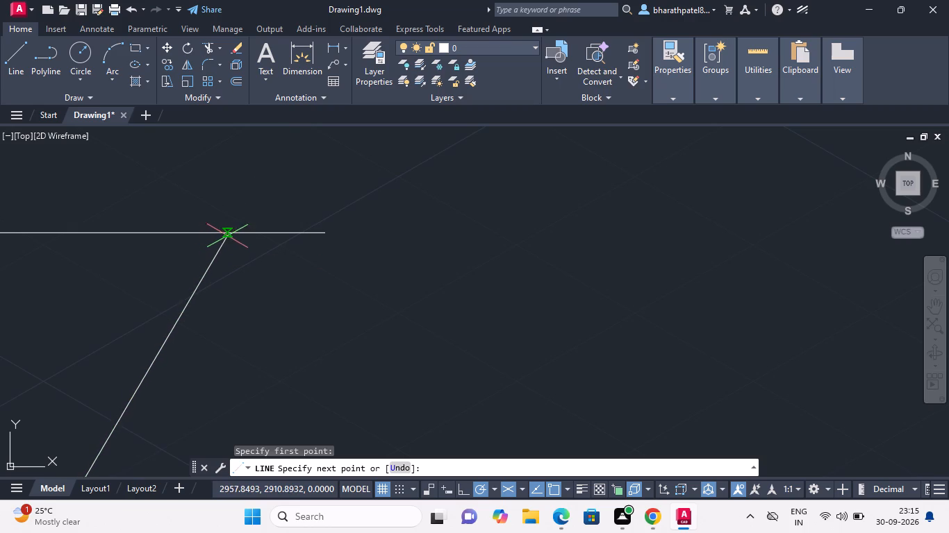
left_click(245, 195)
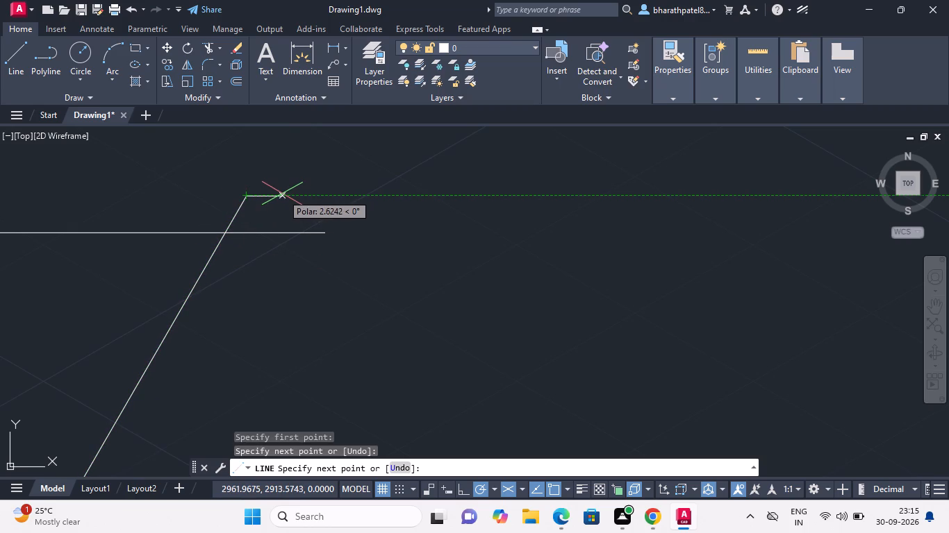
key("Escape")
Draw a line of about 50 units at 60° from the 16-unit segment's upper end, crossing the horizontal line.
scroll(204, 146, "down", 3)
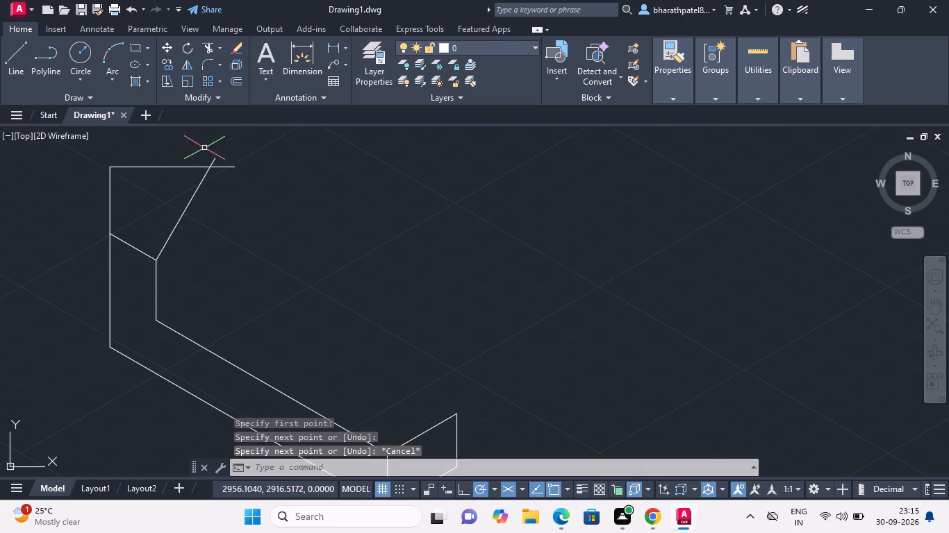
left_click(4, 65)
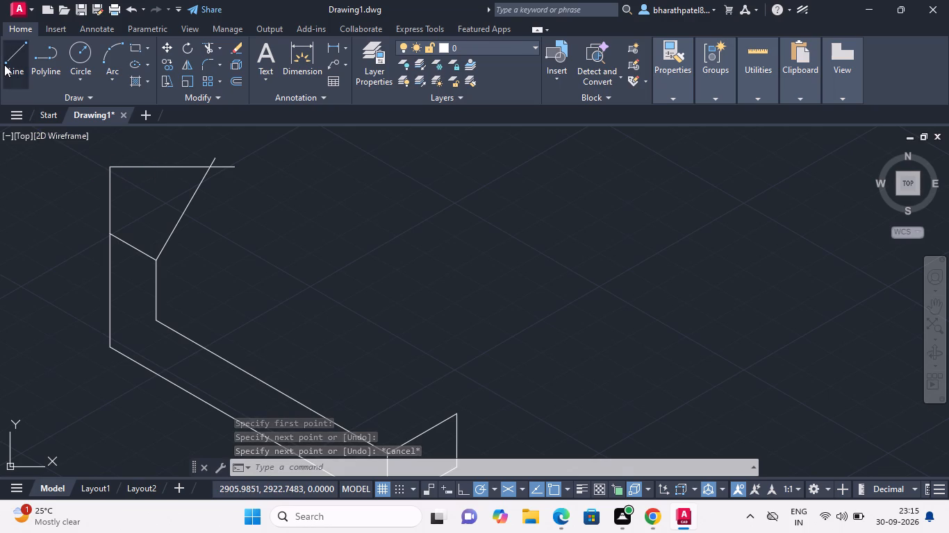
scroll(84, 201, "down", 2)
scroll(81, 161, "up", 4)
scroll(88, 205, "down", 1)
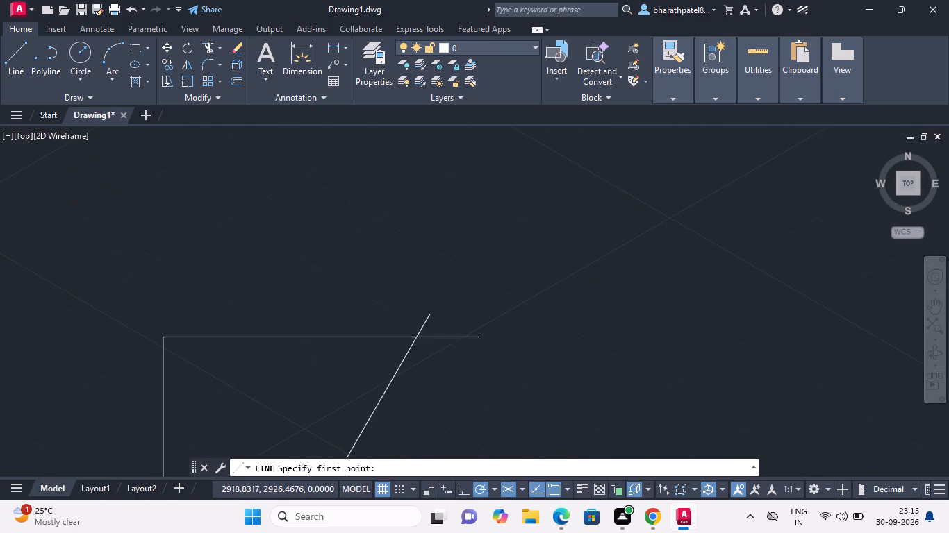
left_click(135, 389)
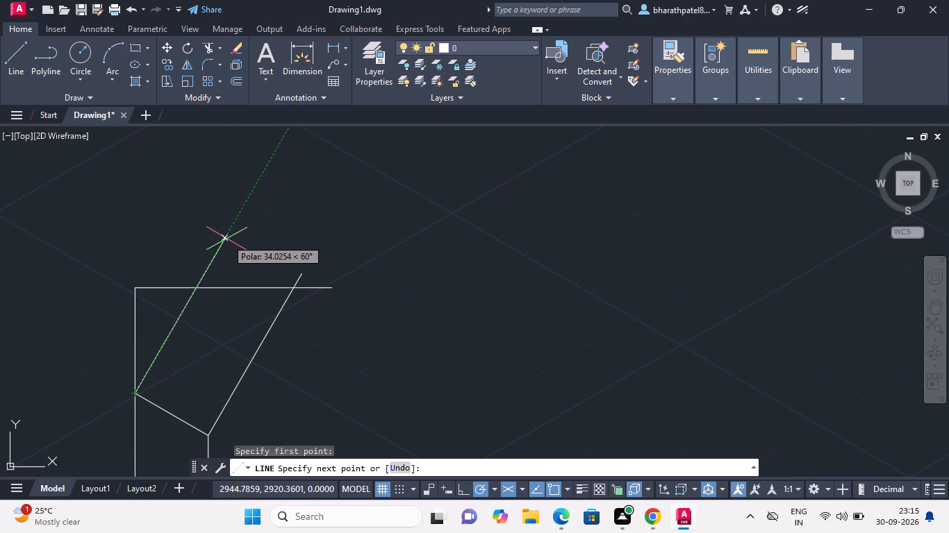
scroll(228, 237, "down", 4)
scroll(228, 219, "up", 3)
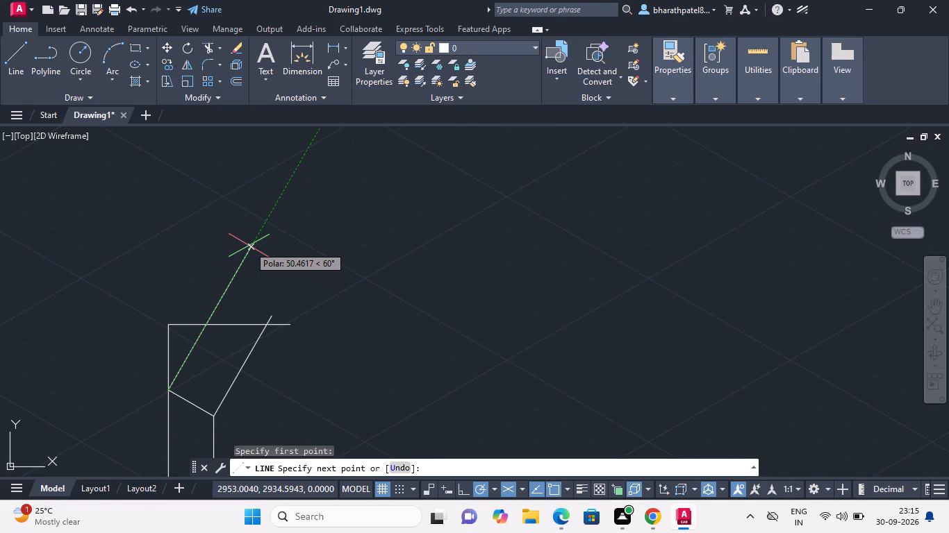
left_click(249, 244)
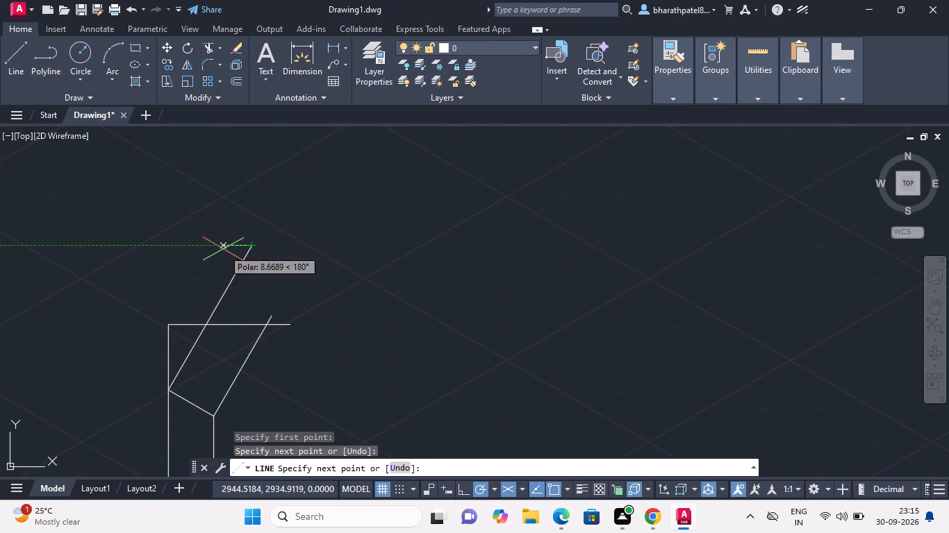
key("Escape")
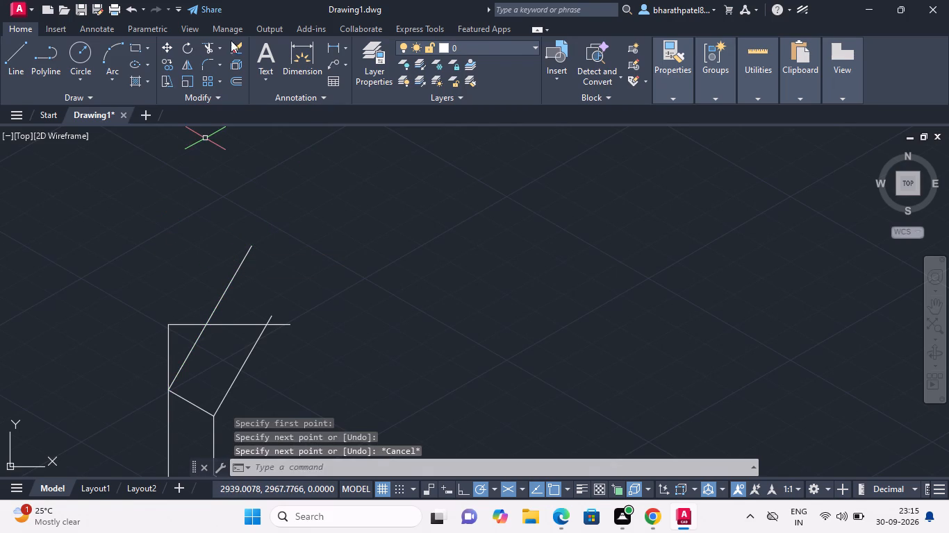
Measure the horizontal span of the shorter 60° line up to the horizontal line with a linear dimension, and erase that dimension.
left_click(336, 46)
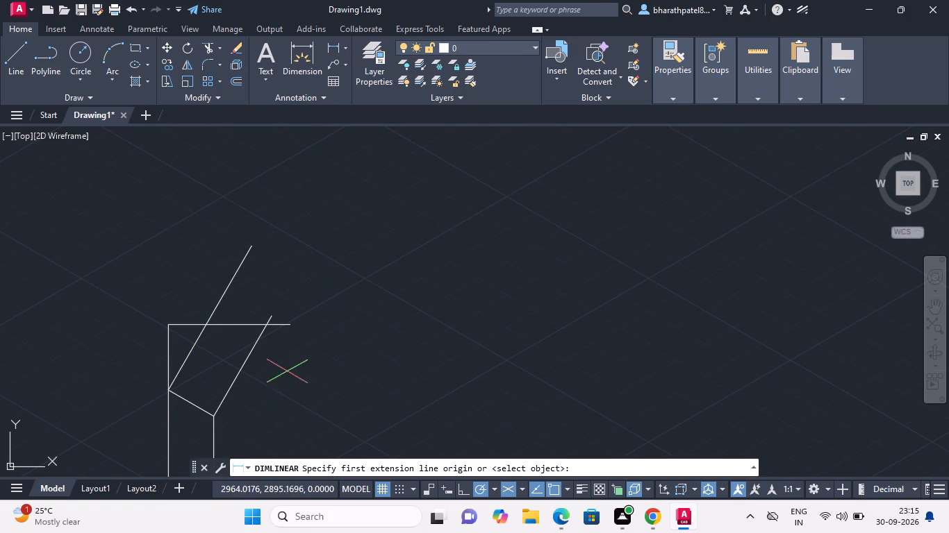
left_click(267, 325)
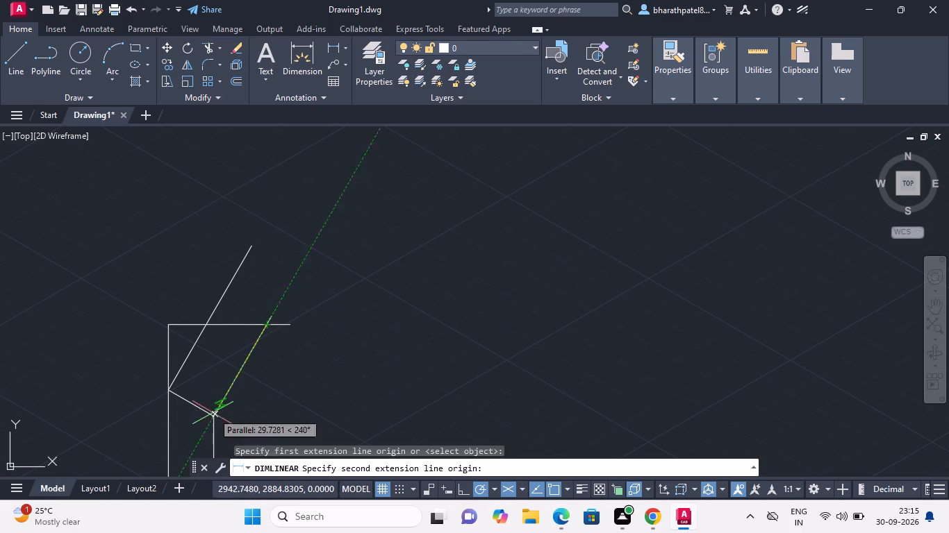
left_click(210, 418)
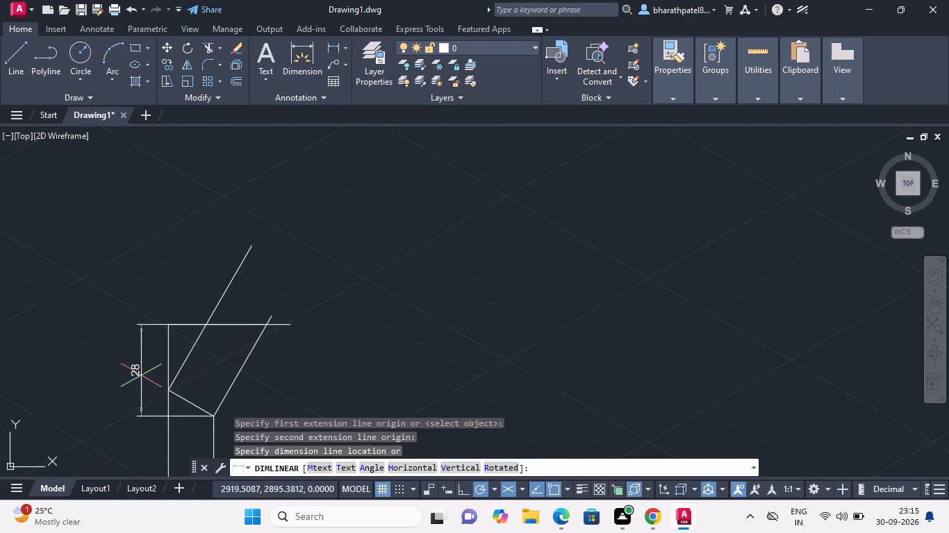
left_click(246, 319)
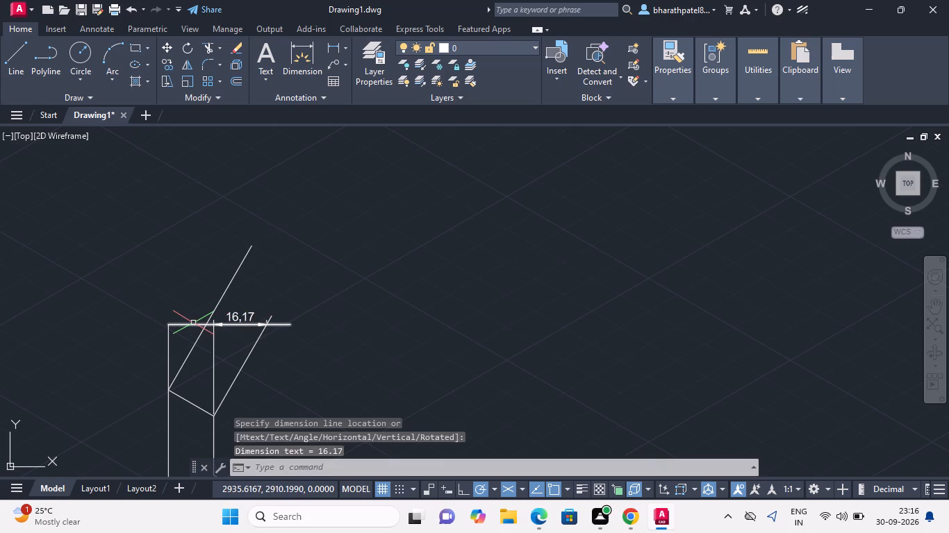
left_click(215, 366)
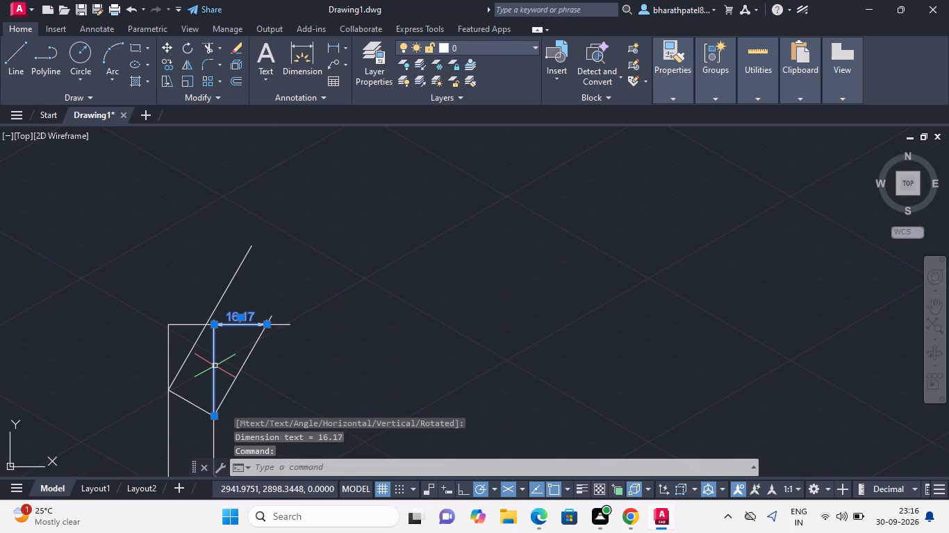
key("Delete")
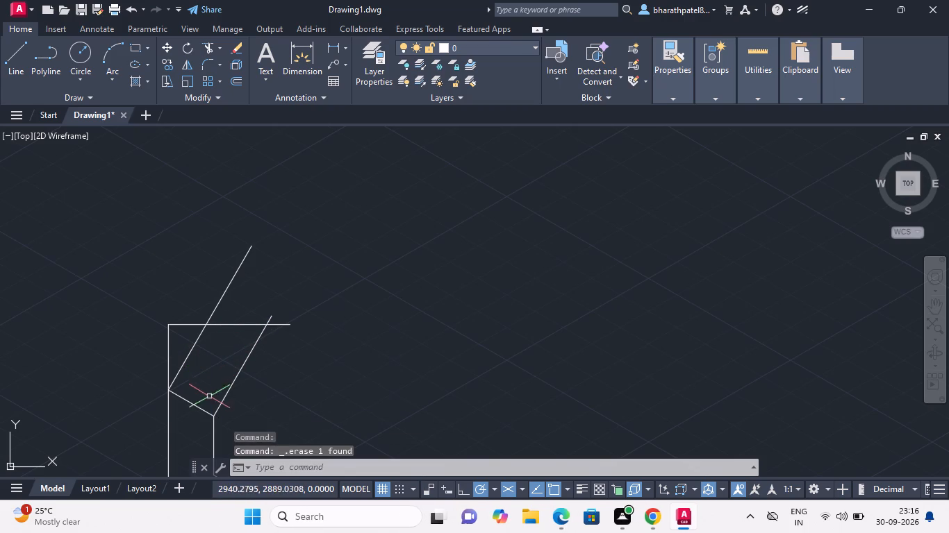
From the 16-unit segment's lower end, draw 20 units horizontally at 0°, continued by a vertical segment about 54 units up.
left_click(19, 67)
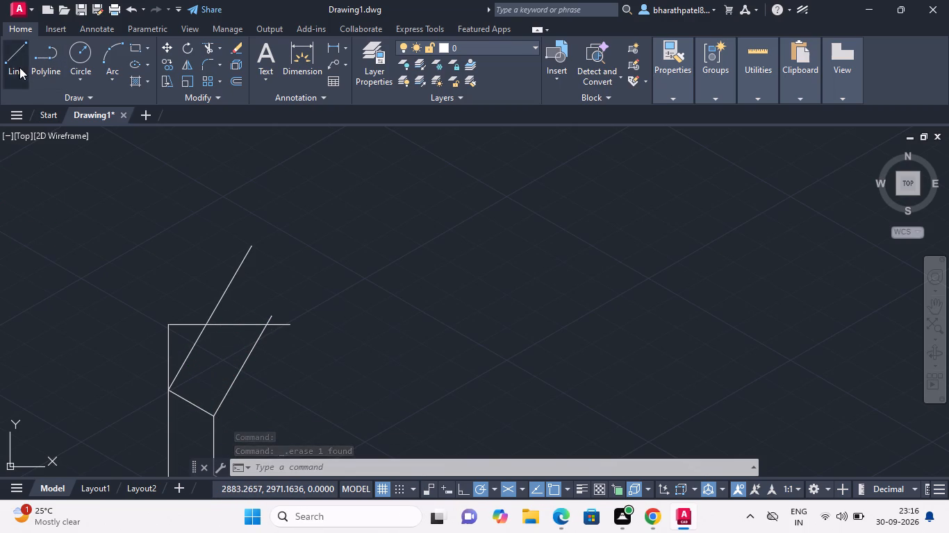
left_click(210, 417)
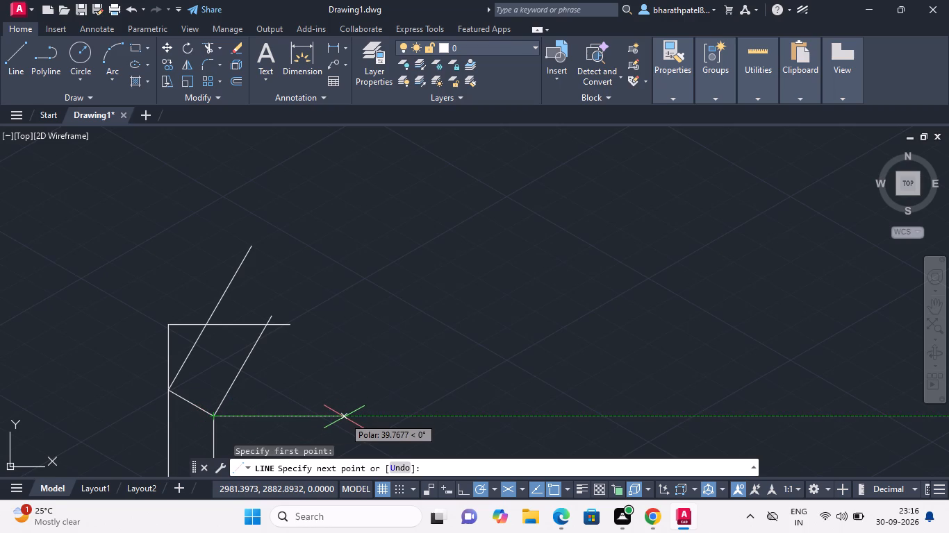
key("2")
key("0")
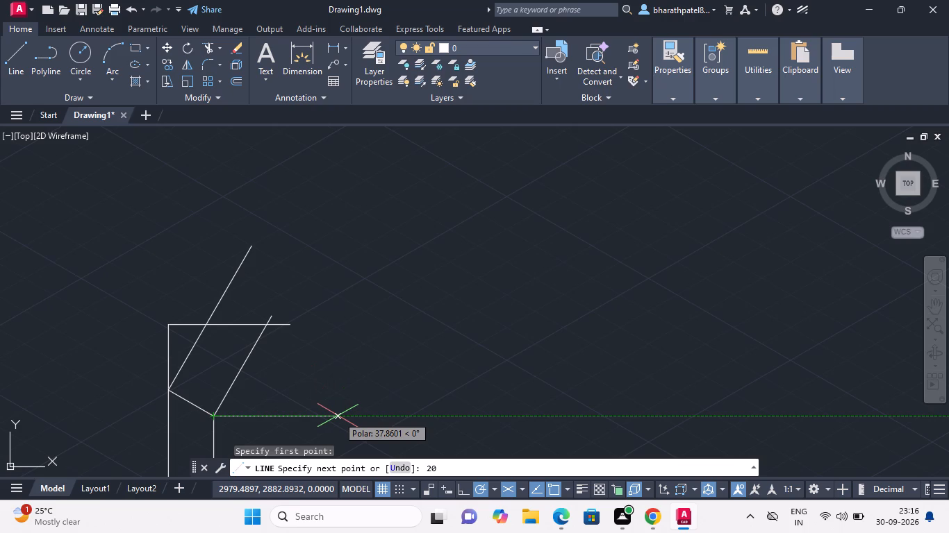
key("2")
key("BackSpace")
key("Return")
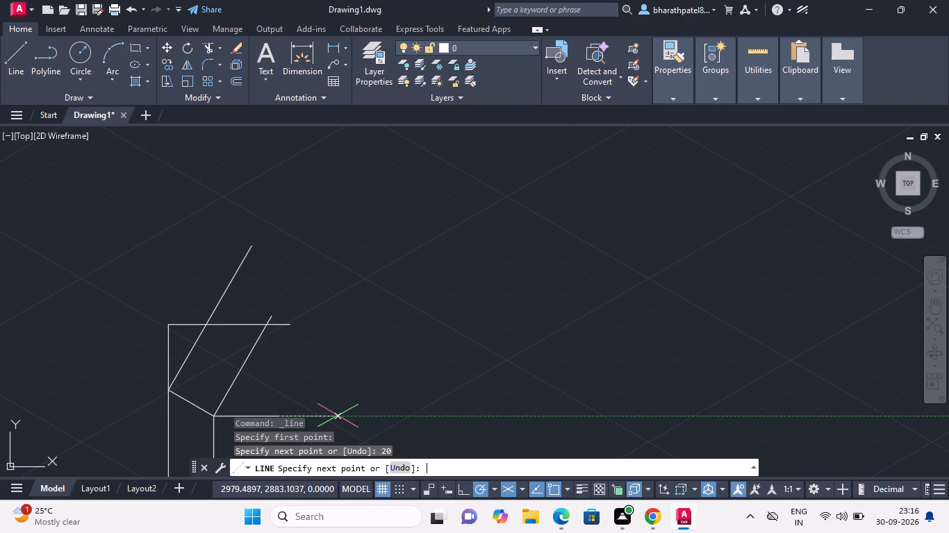
left_click(283, 238)
key("Escape")
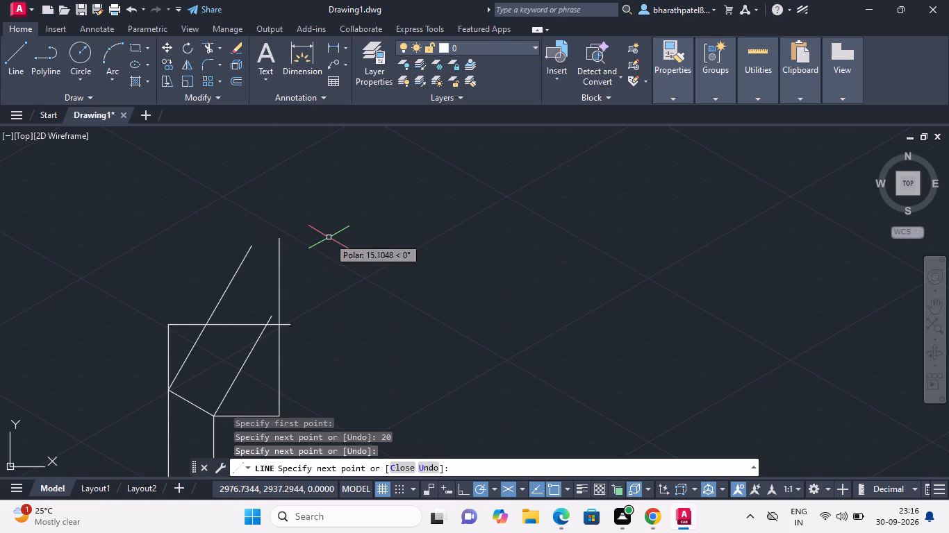
Delete the 60° line that starts at the 16-unit segment's lower end.
scroll(325, 260, "down", 2)
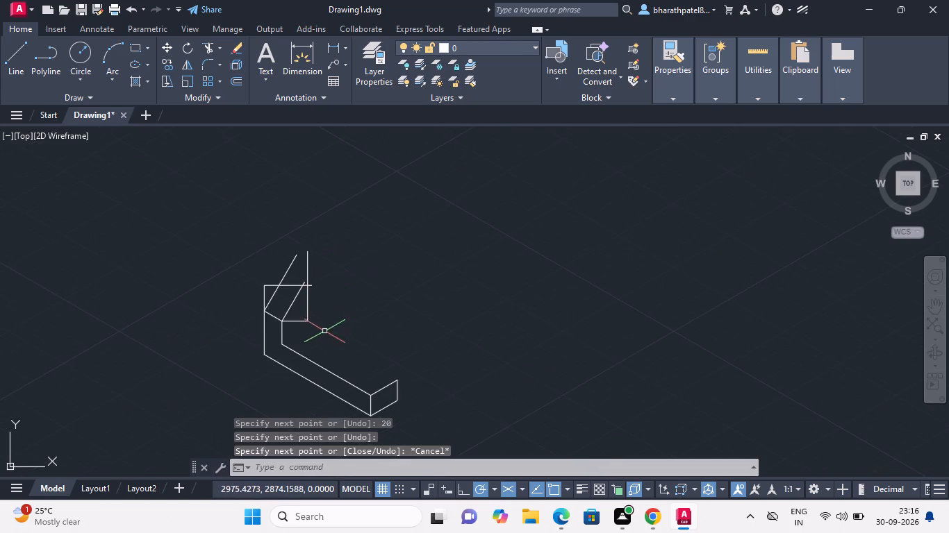
scroll(320, 320, "up", 3)
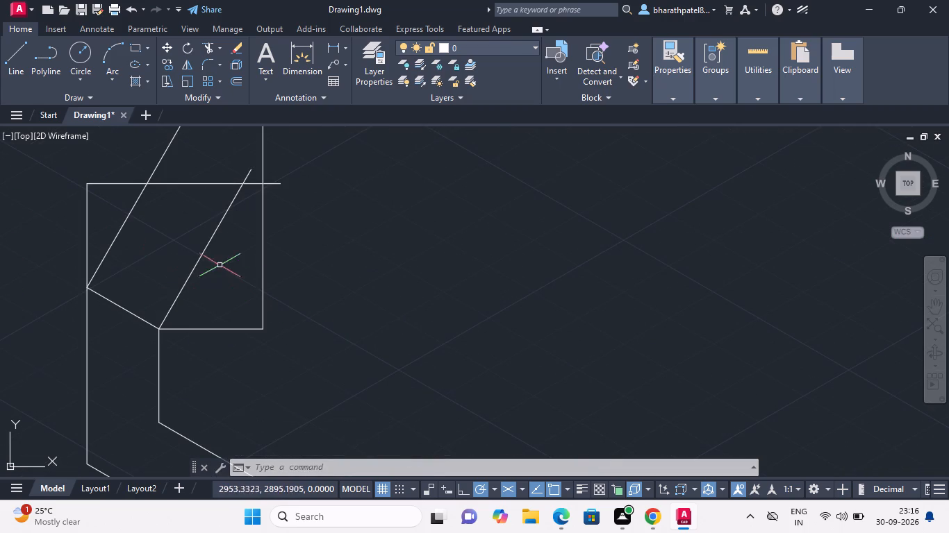
left_click(199, 259)
key("Delete")
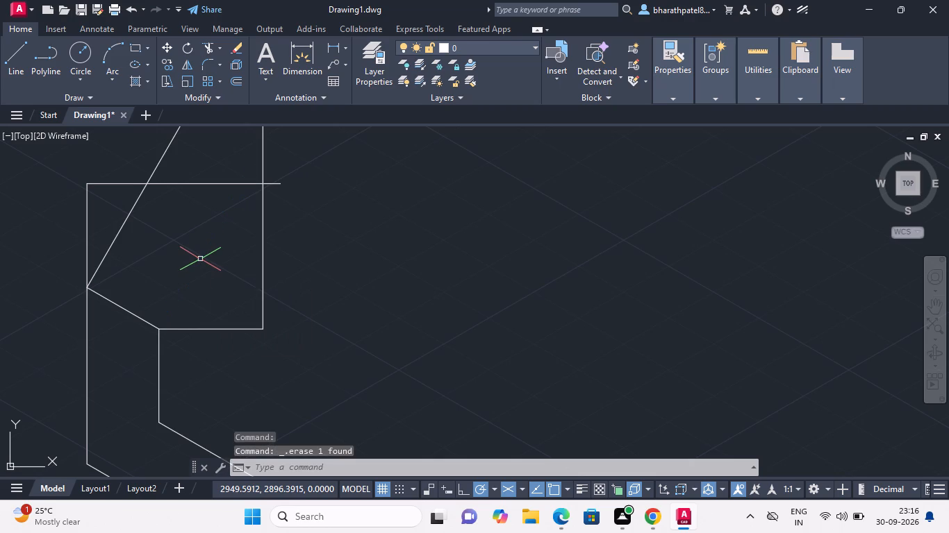
Draw a slanted line from the 16-unit segment's lower end to the intersection of the new vertical line and the horizontal line.
left_click(6, 57)
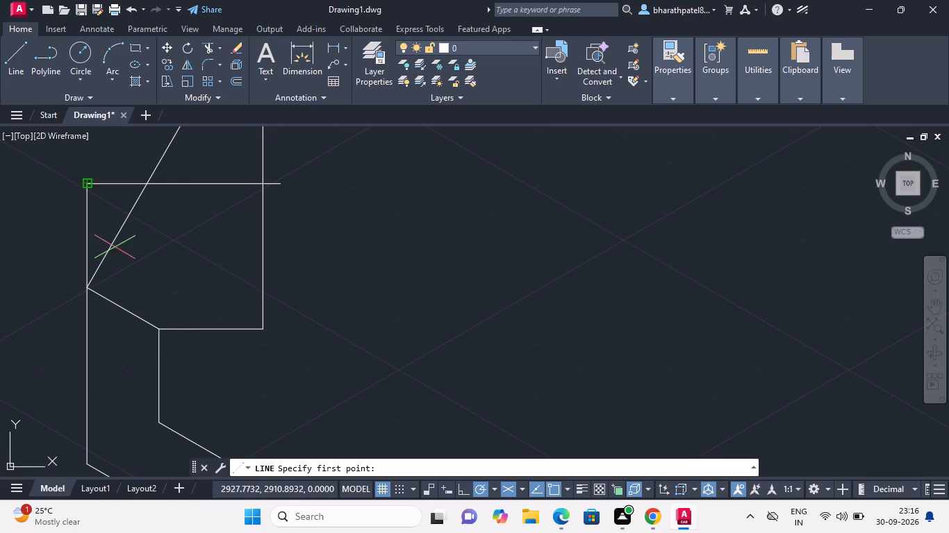
left_click(156, 332)
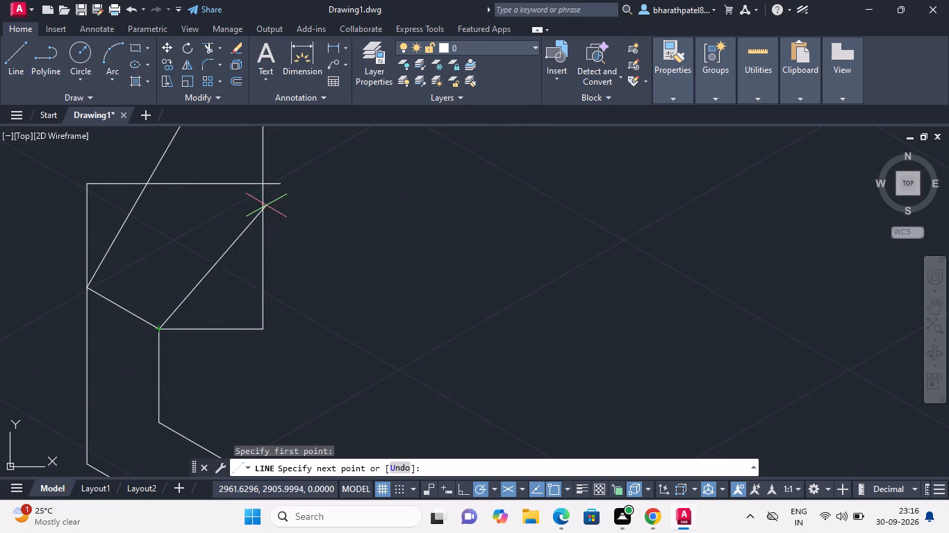
left_click(259, 182)
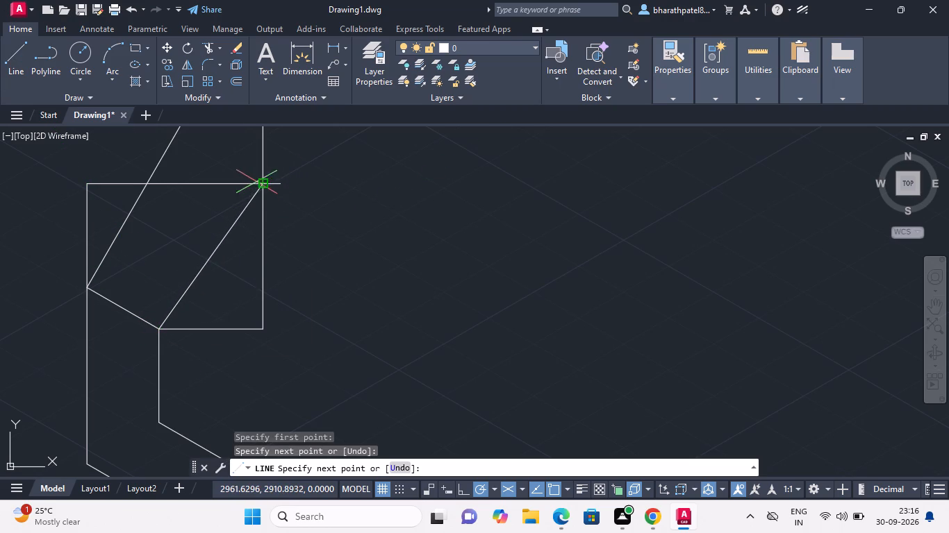
key("Escape")
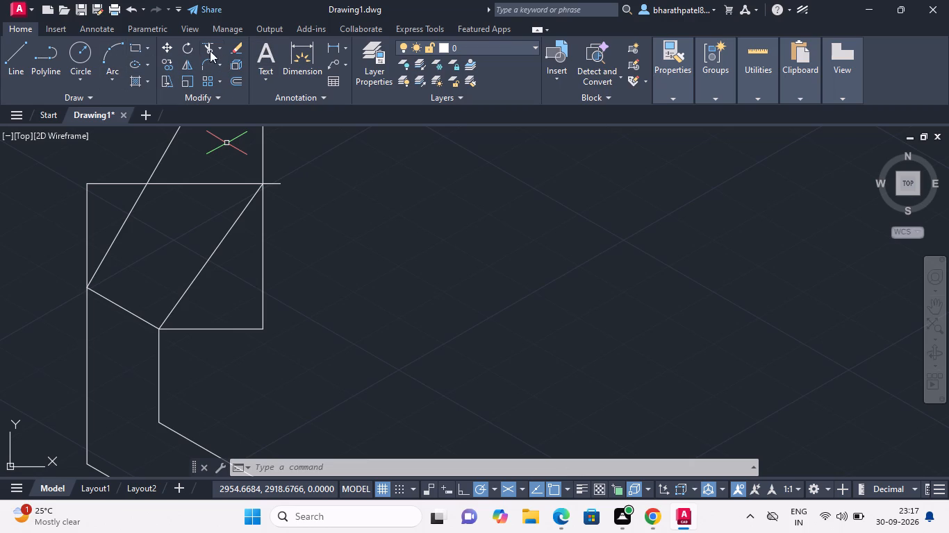
Measure the new slanted line's horizontal span with a linear dimension, without placing it.
left_click(333, 46)
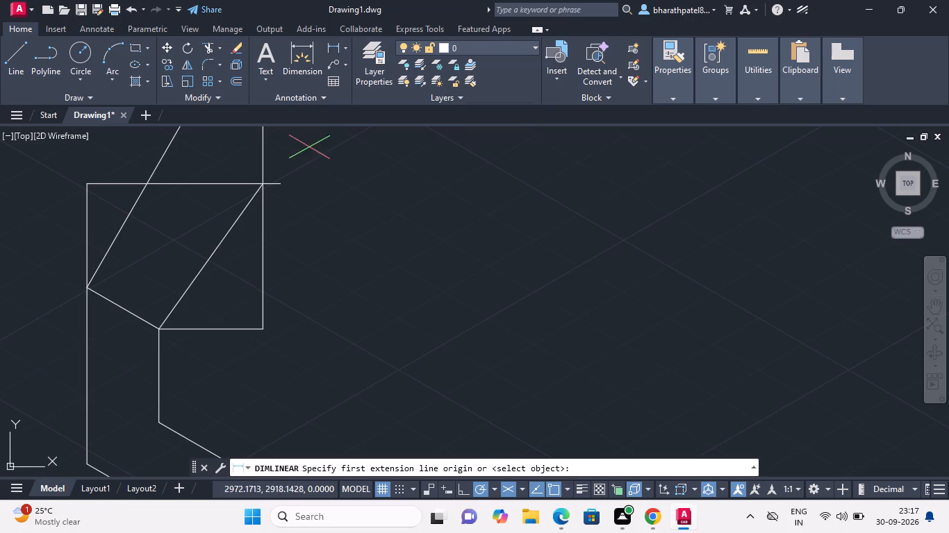
left_click(259, 186)
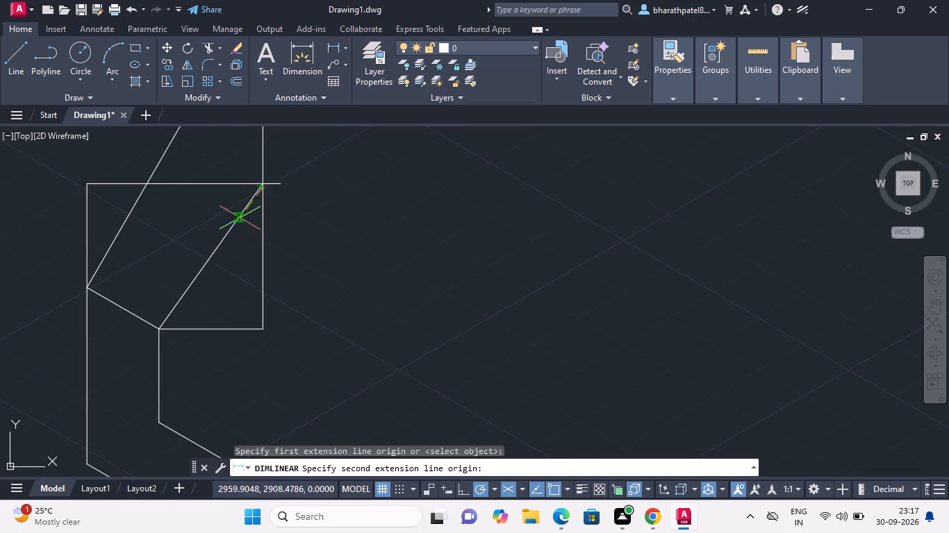
left_click(156, 330)
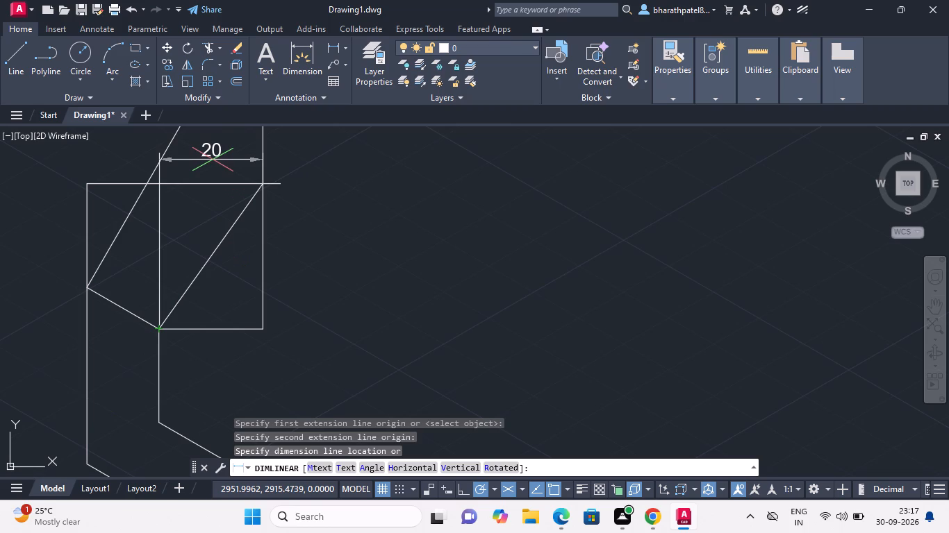
key("grave")
key("Escape")
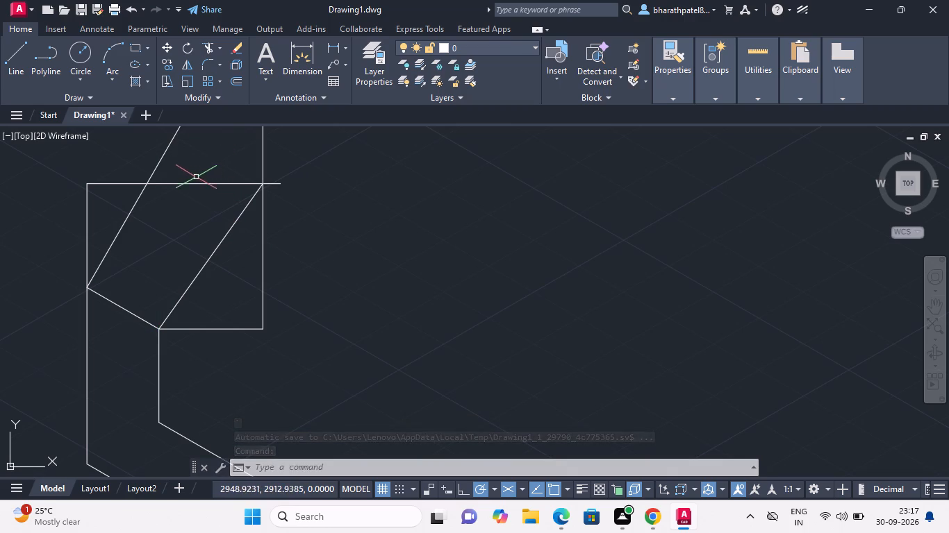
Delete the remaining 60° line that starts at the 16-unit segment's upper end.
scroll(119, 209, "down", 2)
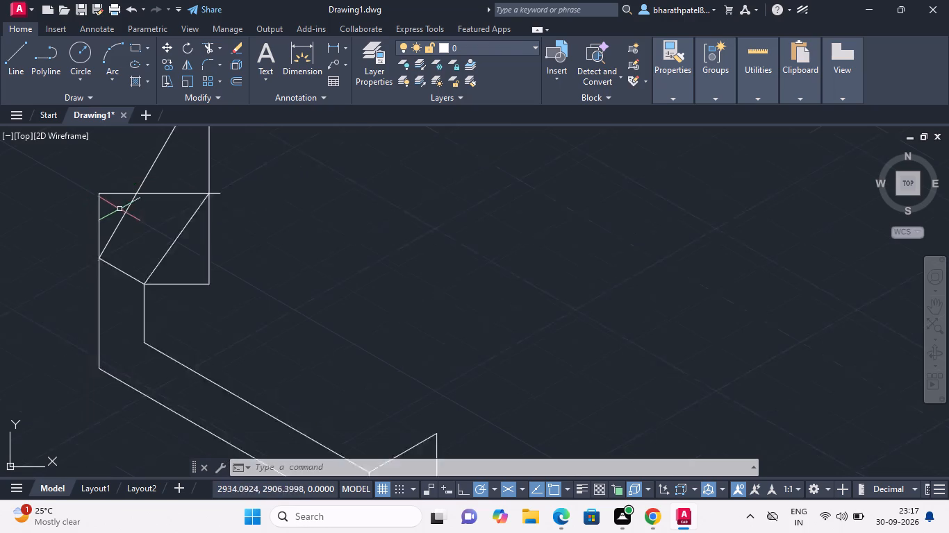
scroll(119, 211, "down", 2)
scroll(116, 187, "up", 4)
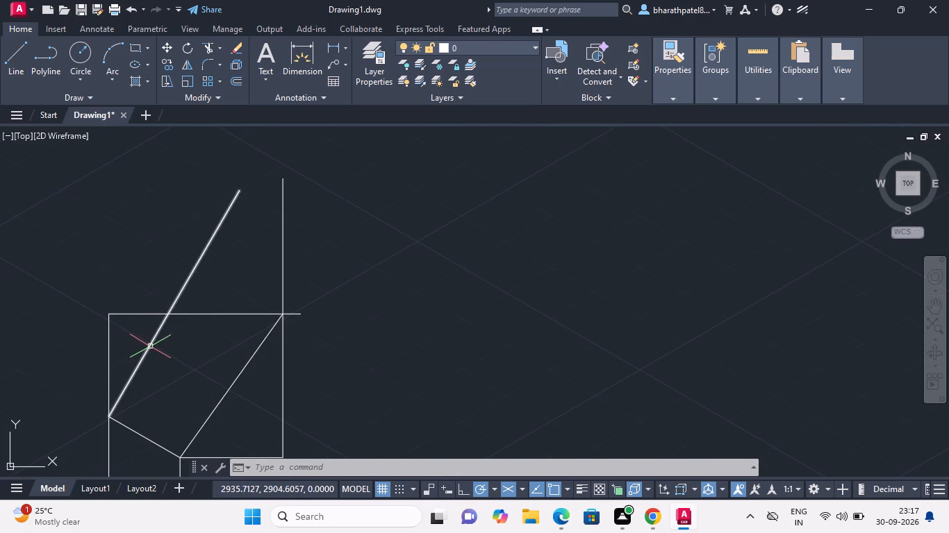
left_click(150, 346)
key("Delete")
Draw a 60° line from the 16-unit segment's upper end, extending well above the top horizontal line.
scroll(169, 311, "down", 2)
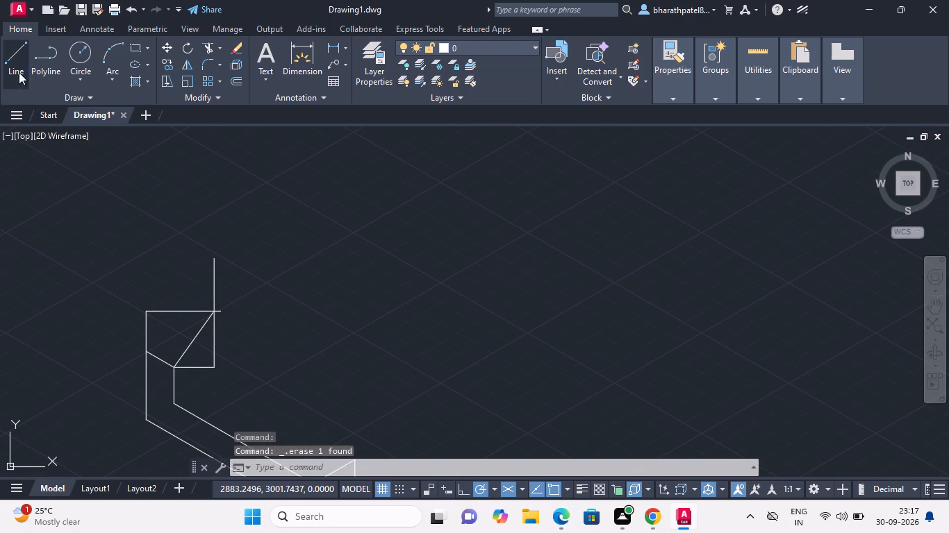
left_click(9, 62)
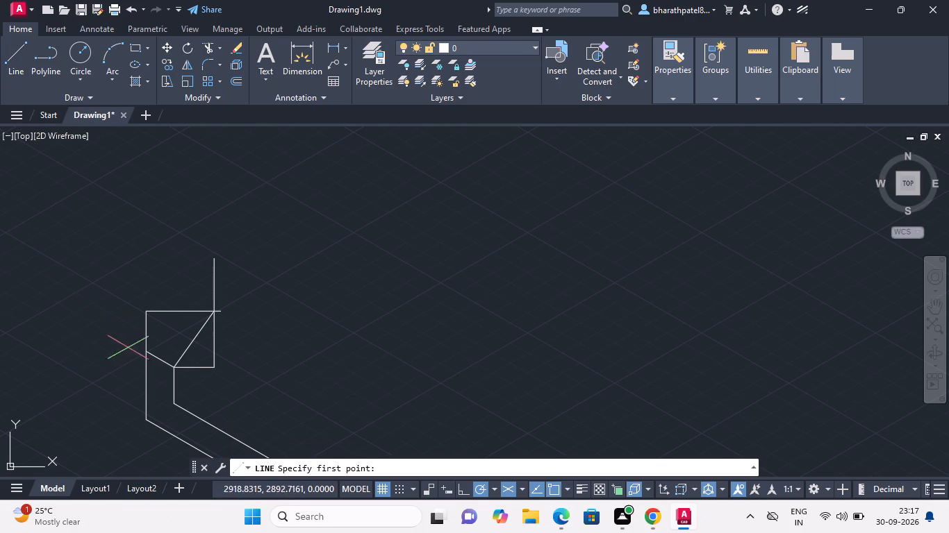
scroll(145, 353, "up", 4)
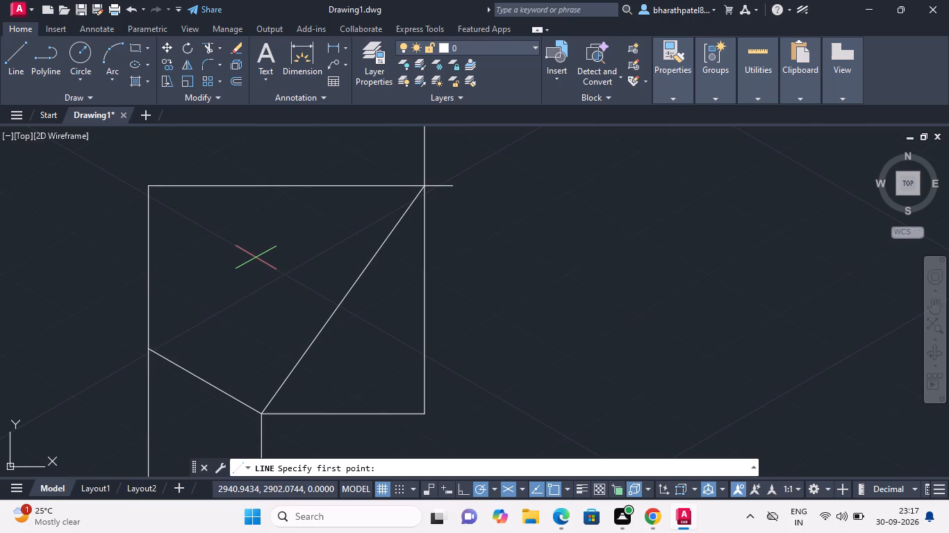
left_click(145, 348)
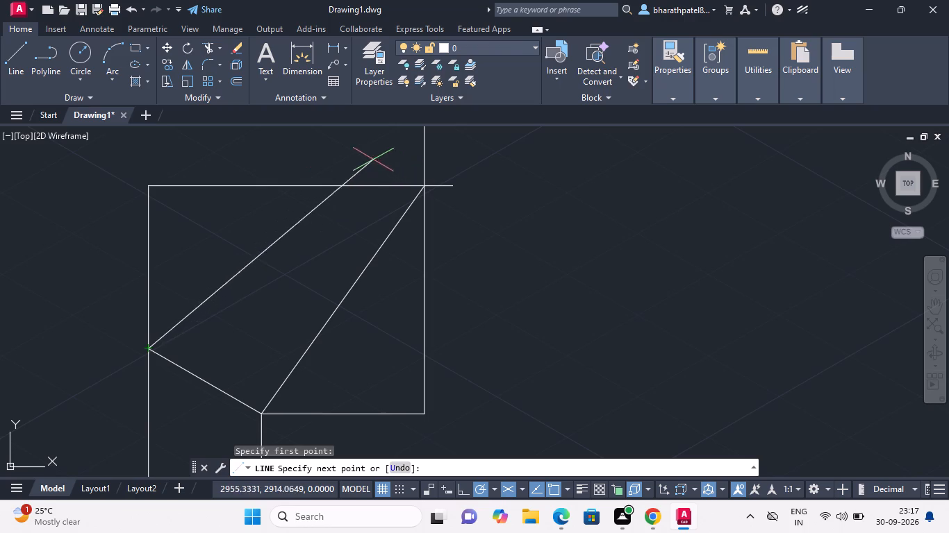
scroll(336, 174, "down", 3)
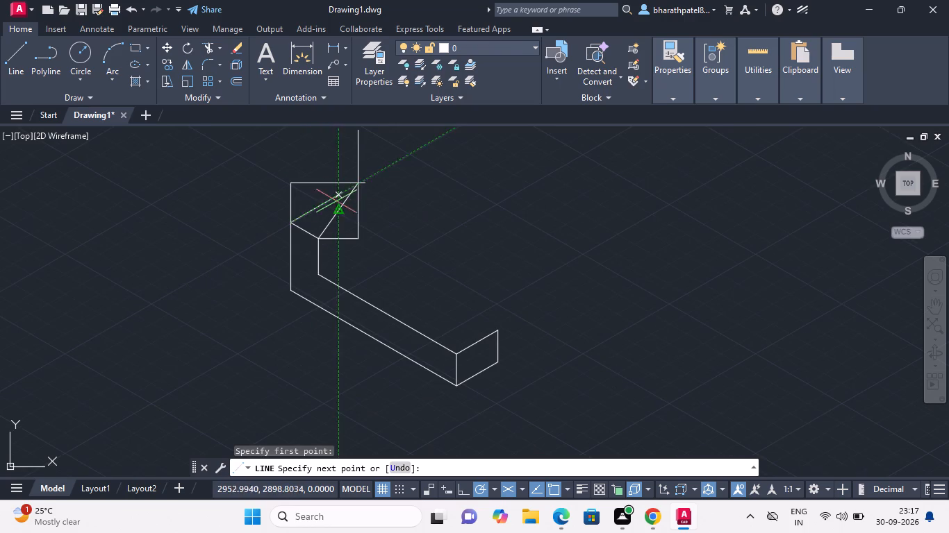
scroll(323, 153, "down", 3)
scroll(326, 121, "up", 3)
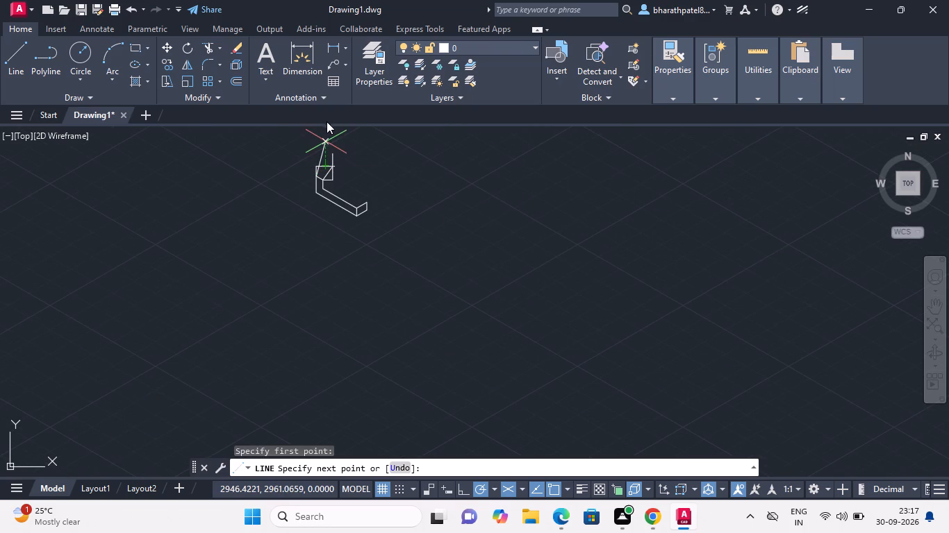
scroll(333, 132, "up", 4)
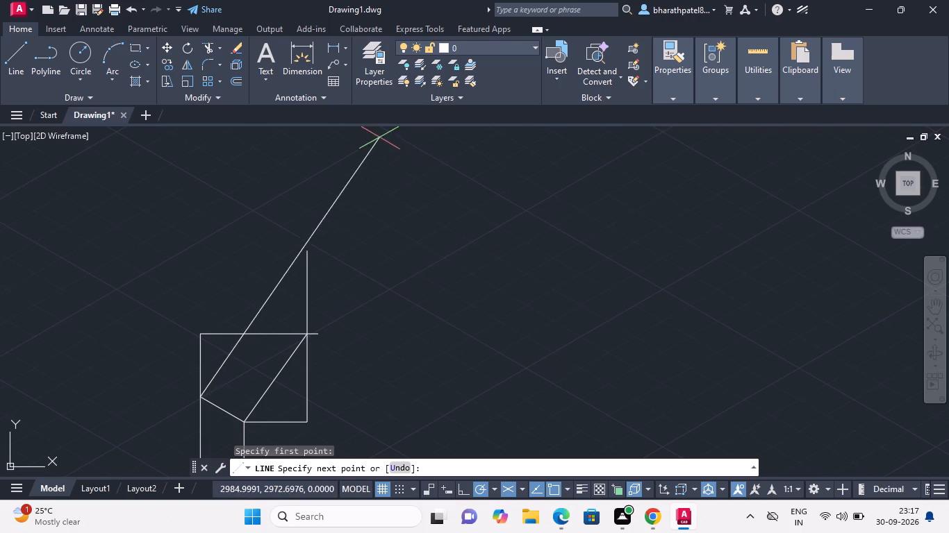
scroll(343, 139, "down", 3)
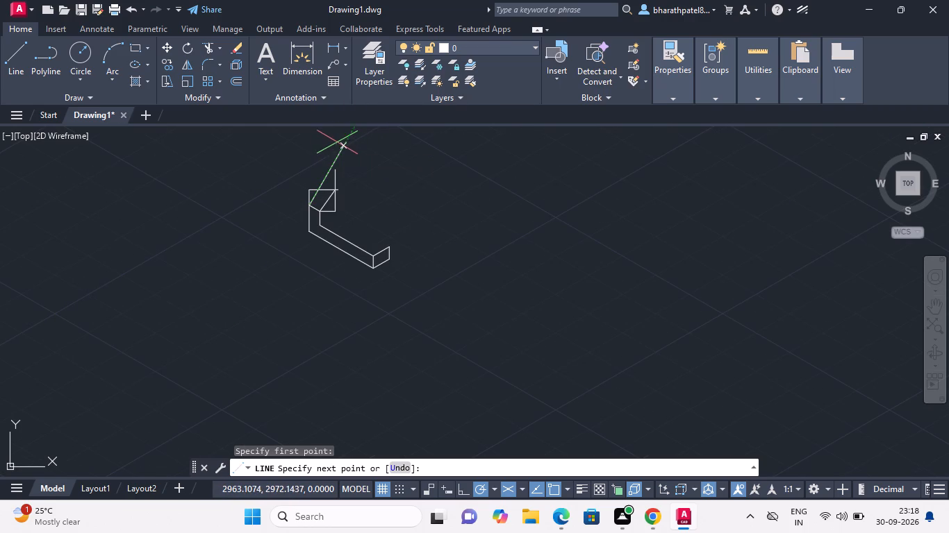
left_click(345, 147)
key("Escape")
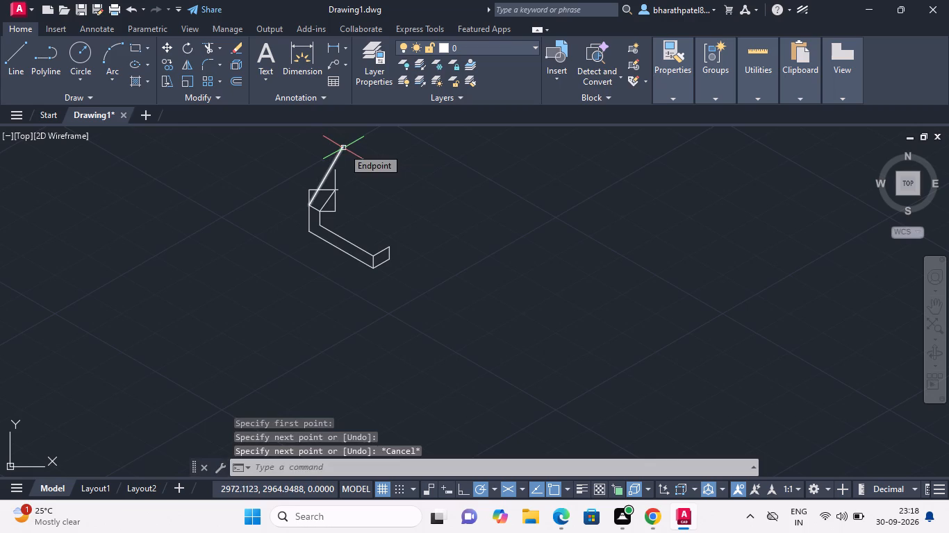
Trim the horizontal line between the 60° line and the vertical line, and the vertical line's part above the horizontal line.
scroll(460, 201, "up", 2)
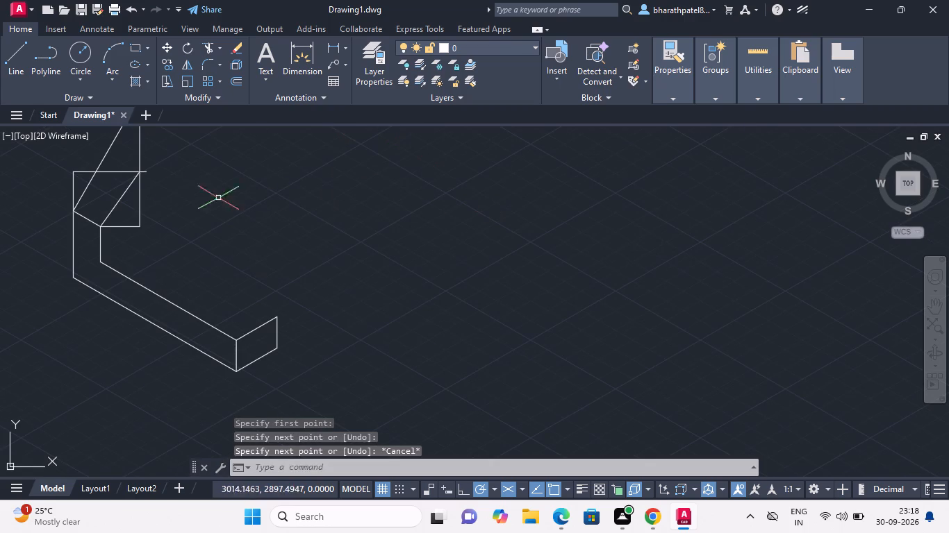
scroll(202, 240, "down", 2)
scroll(169, 179, "up", 2)
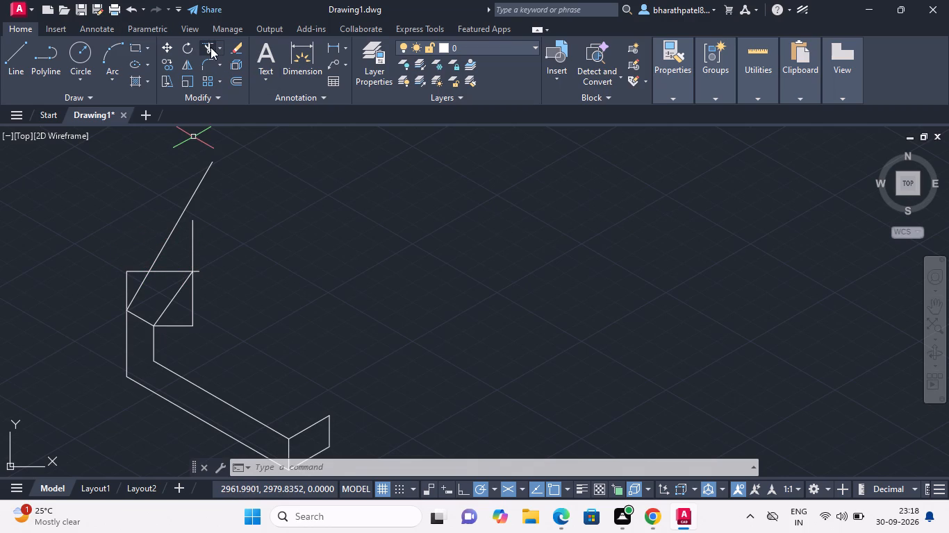
left_click(210, 47)
left_click(175, 271)
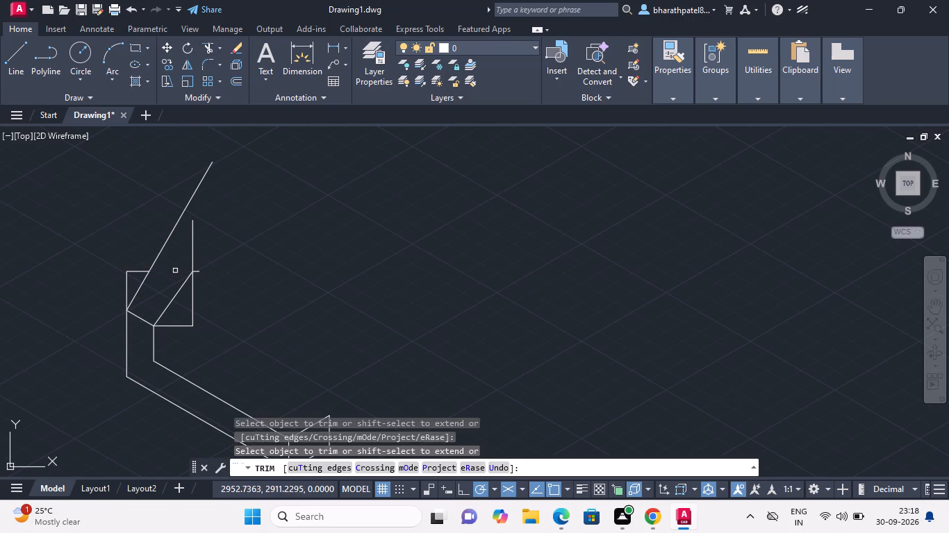
left_click(190, 251)
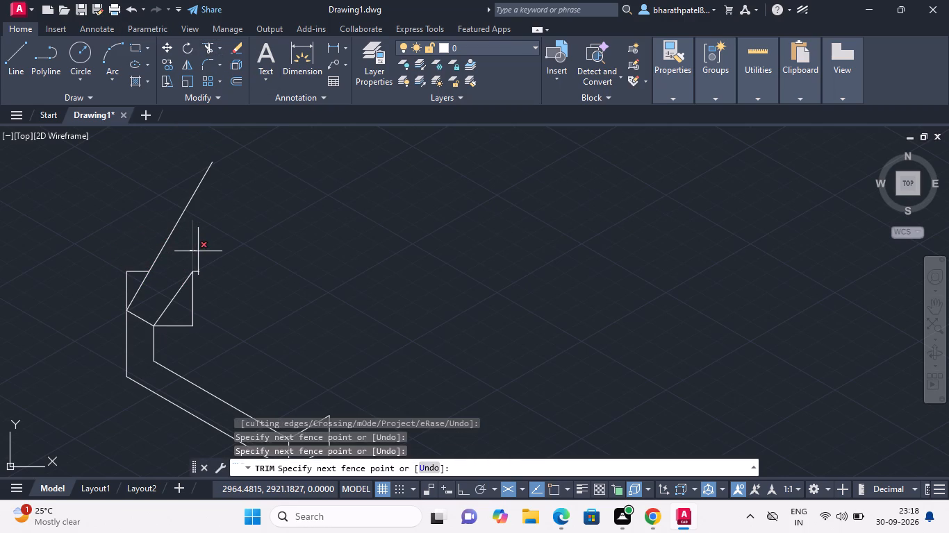
left_click(198, 251)
Draw a line at 120° from the slanted line's upper end, crossing the 60° line.
left_click(19, 63)
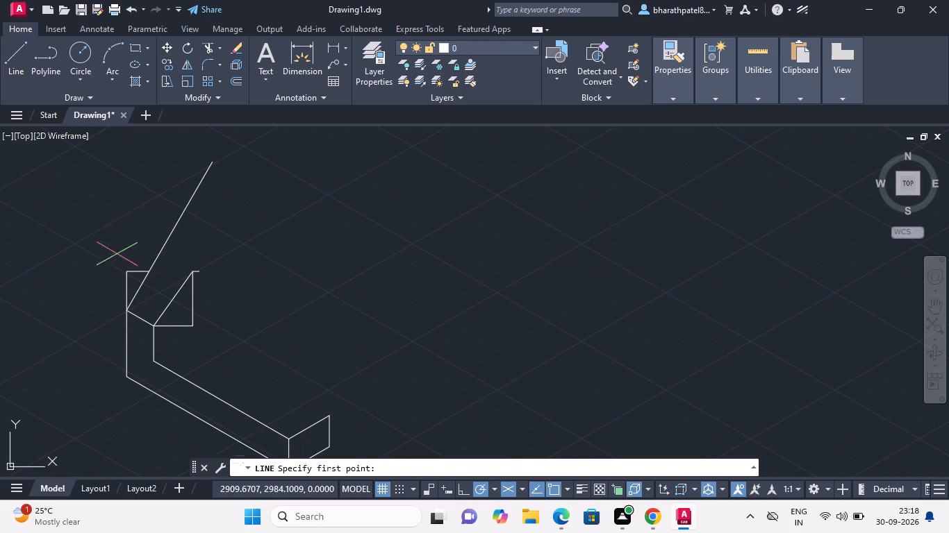
left_click(185, 273)
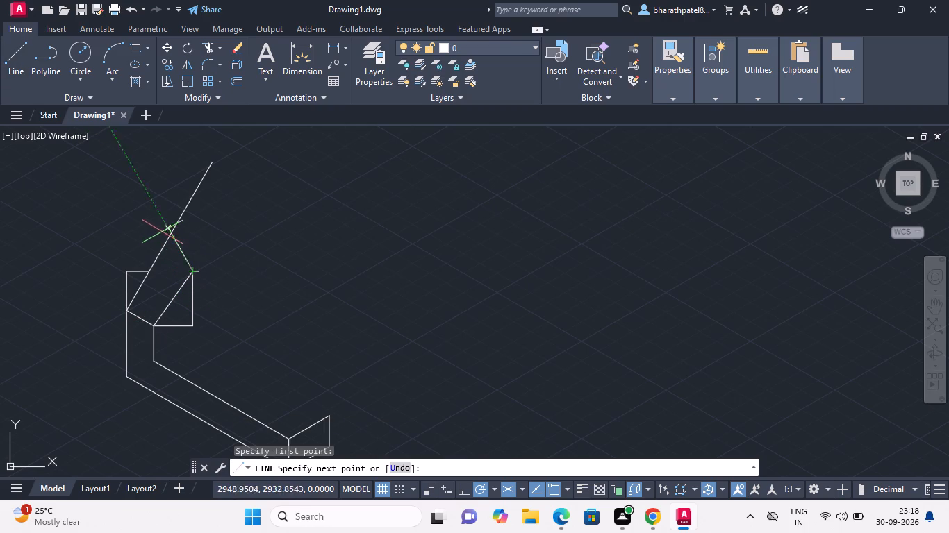
left_click(152, 208)
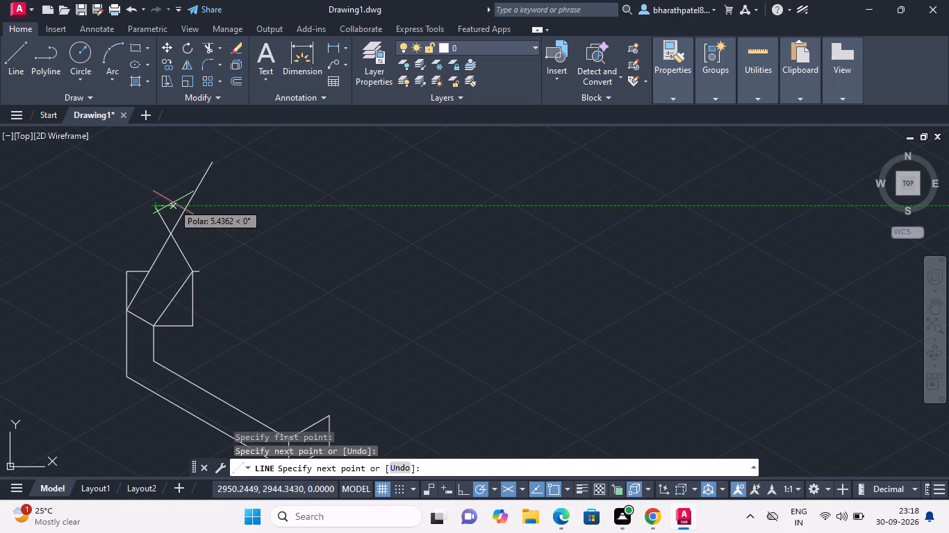
key("Escape")
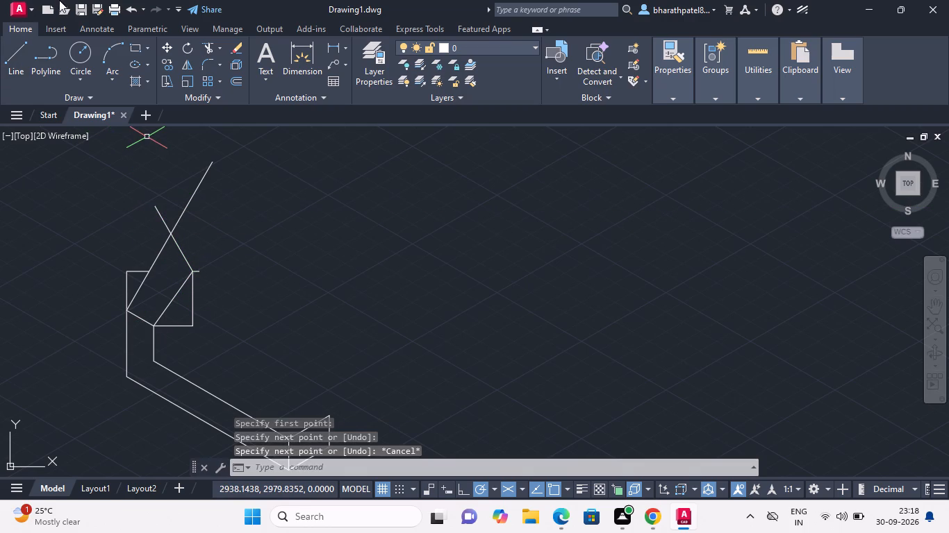
Trim both line ends beyond the 60° and 120° lines' crossing, and remove the leftover vertical and horizontal construction lines around the slanted portion.
left_click(206, 50)
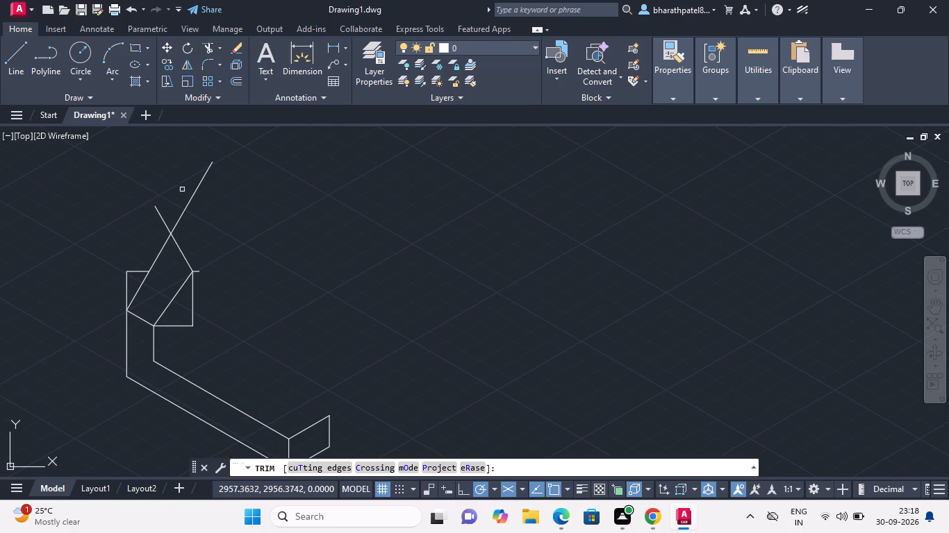
left_click(183, 214)
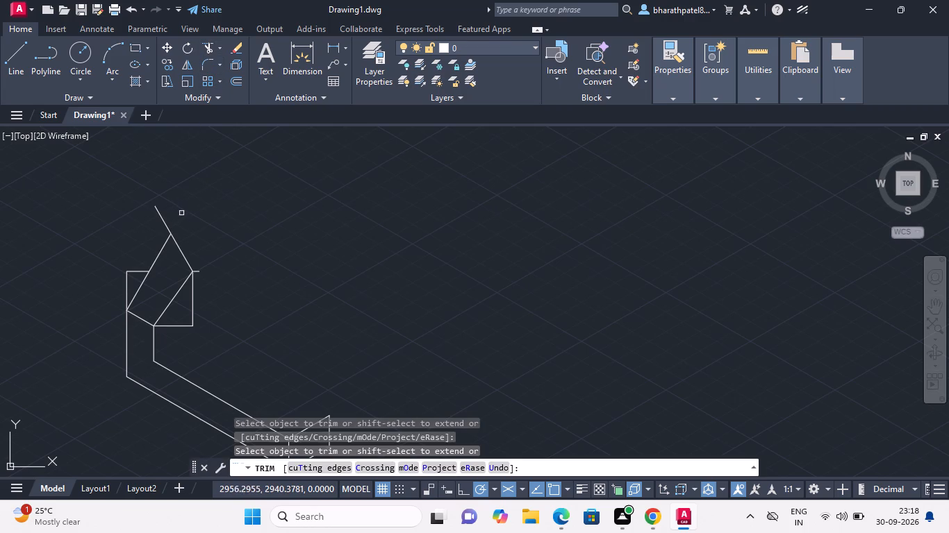
left_click(160, 214)
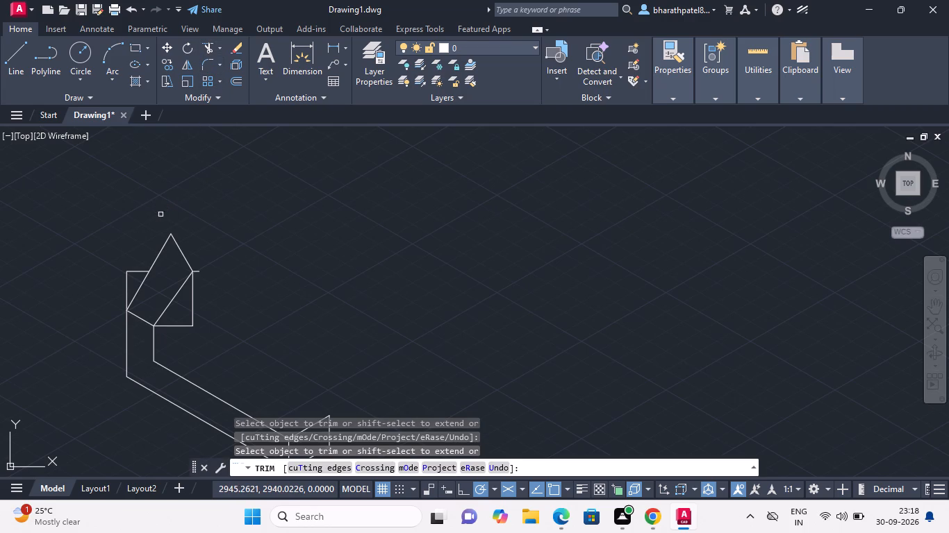
left_click(127, 281)
left_click(138, 271)
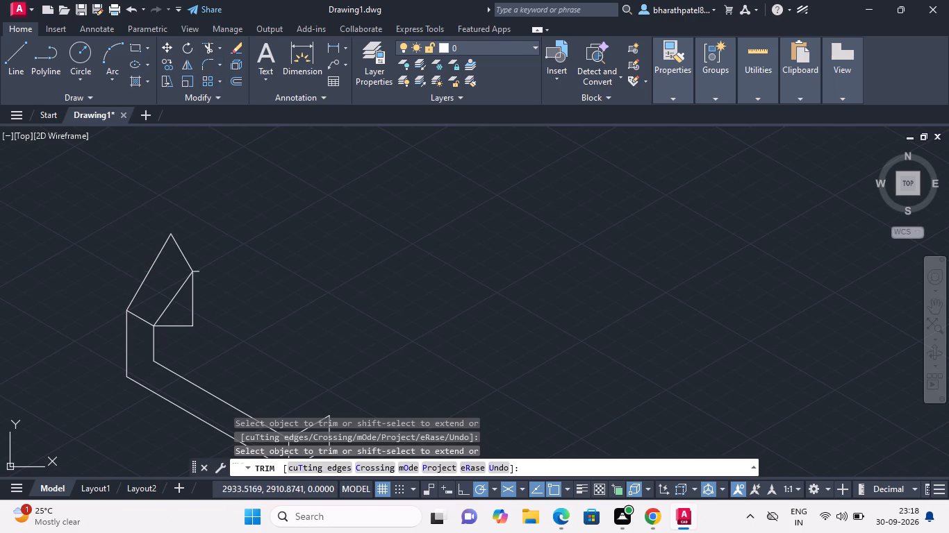
left_click(192, 294)
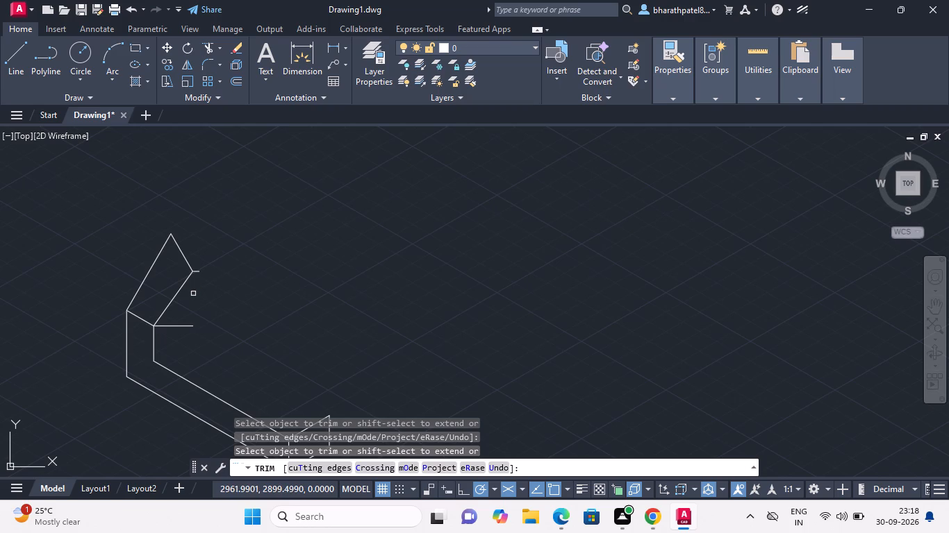
left_click(179, 325)
From the slanted line's upper end, draw a 16-unit line at 120° and continue it with a long 30° line going up.
scroll(252, 250, "down", 1)
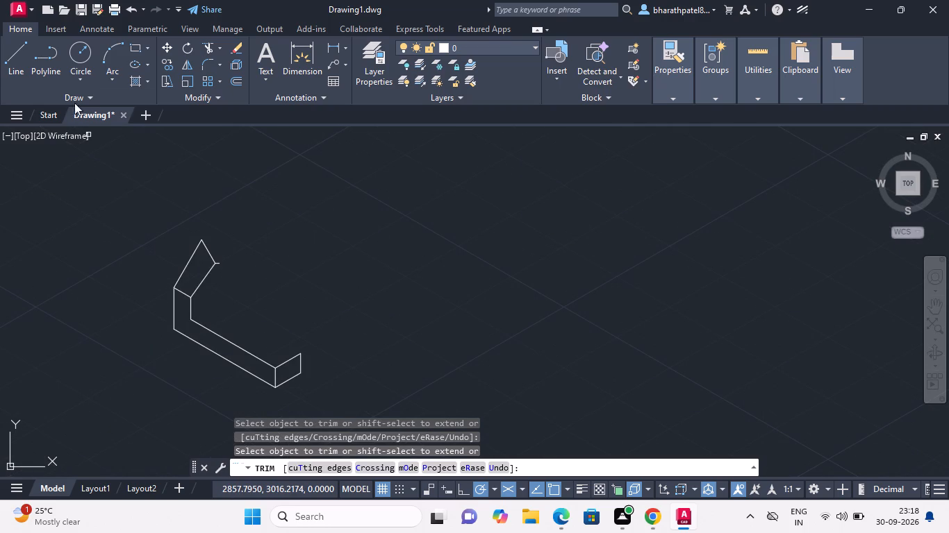
left_click(22, 41)
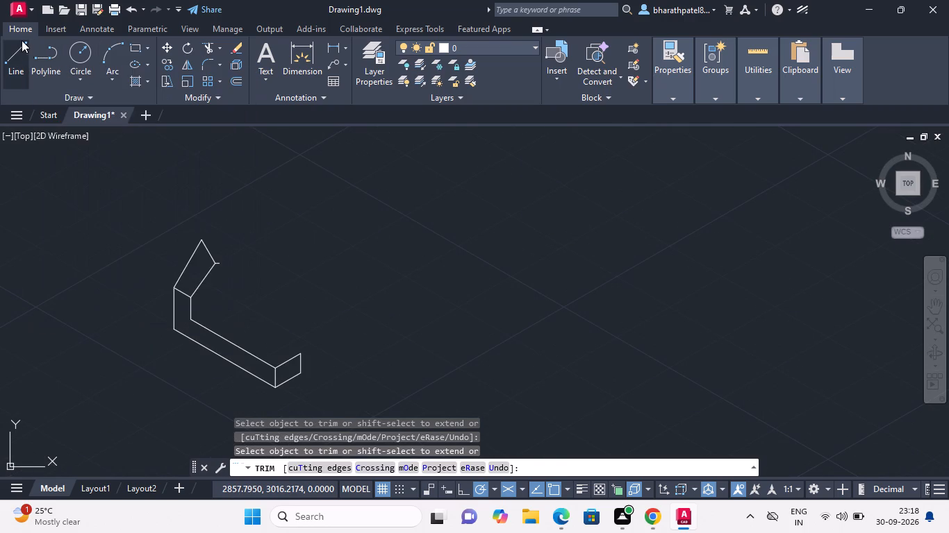
left_click(212, 261)
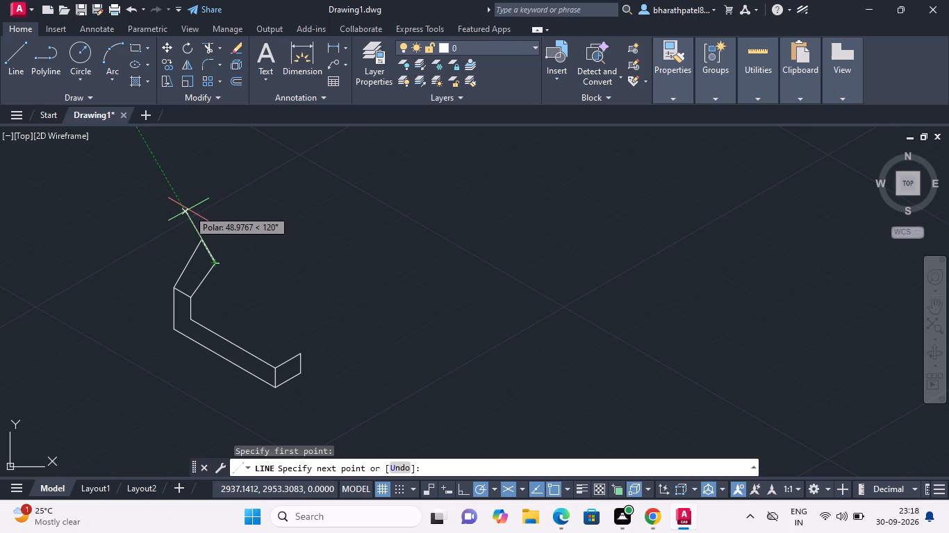
key("1")
key("6")
key("Return")
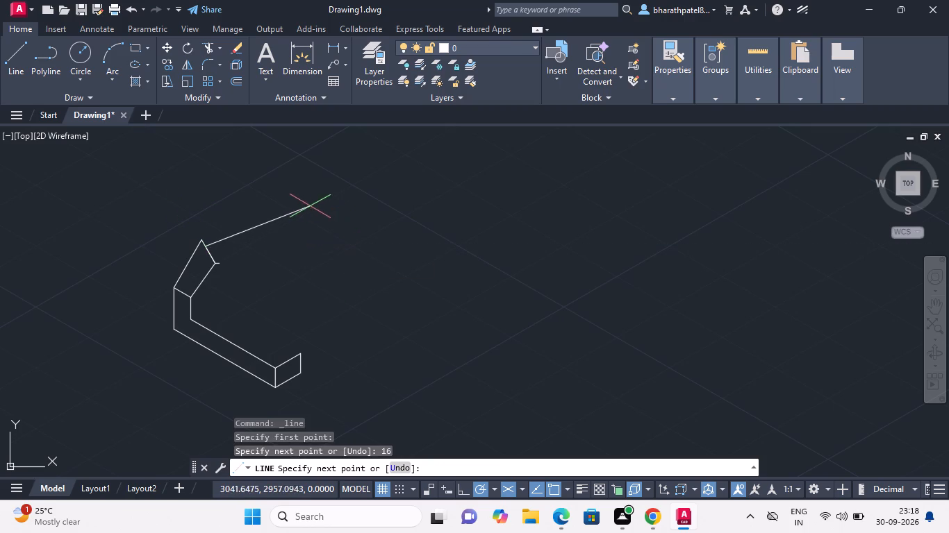
left_click(296, 189)
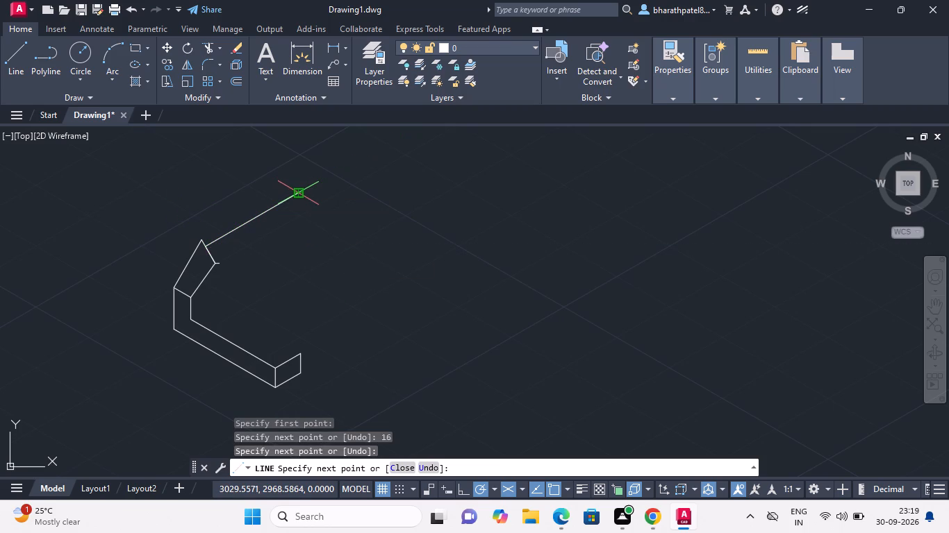
key("Escape")
Trim the 120° line's excess beyond the new 16-unit line's end and remove the remaining 60° line.
scroll(126, 176, "up", 1)
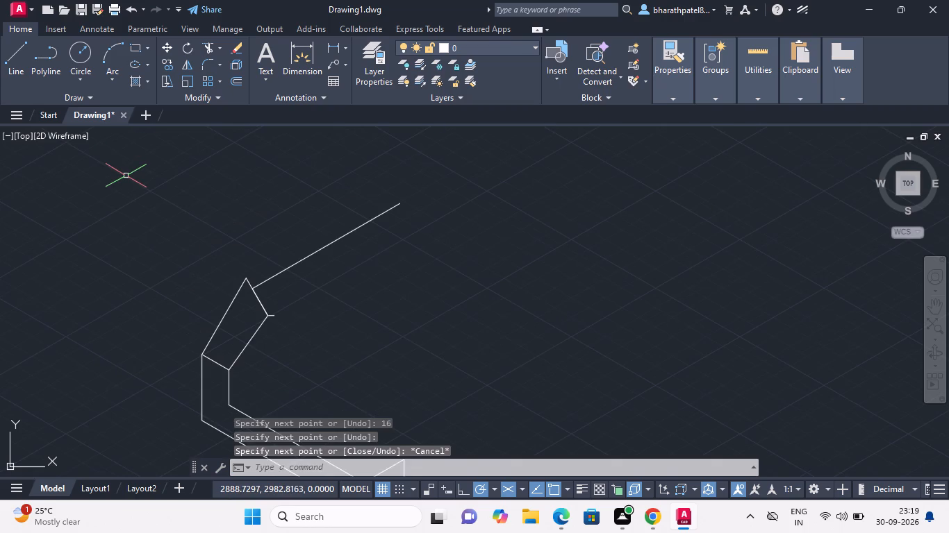
left_click(210, 49)
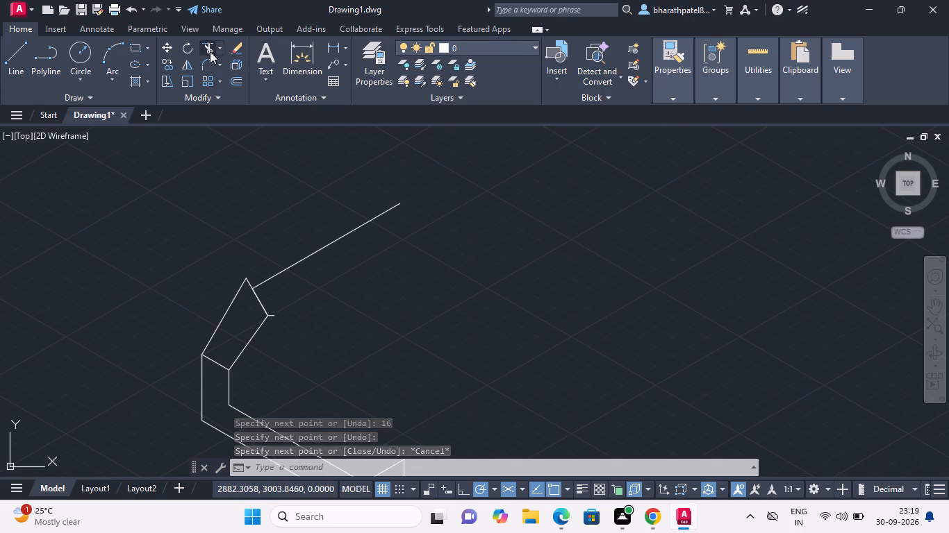
left_click(251, 284)
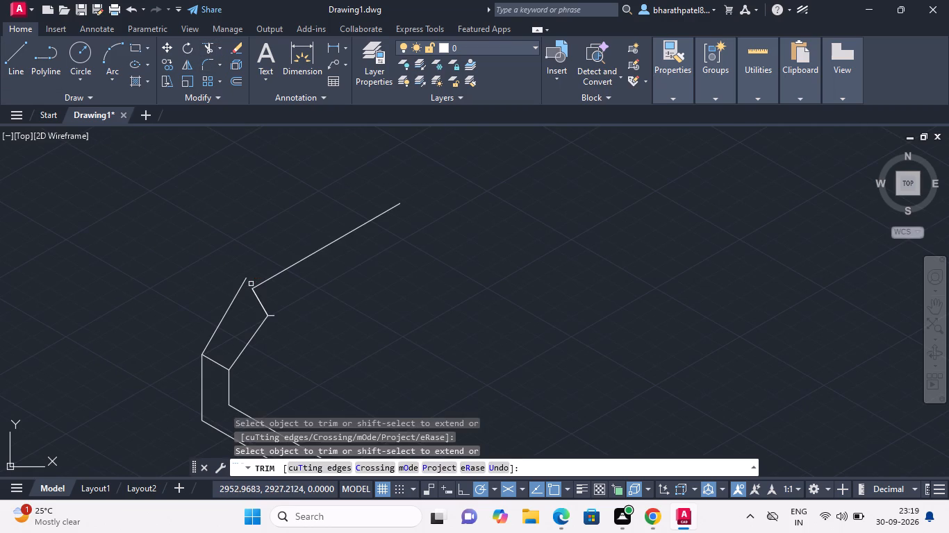
left_click(246, 280)
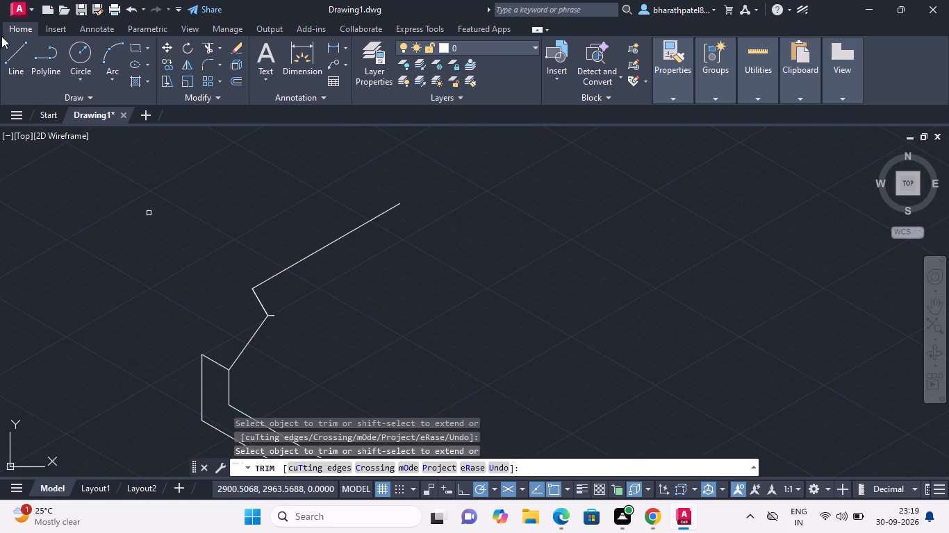
Draw a line from the lower 16-unit segment's upper end to the corner where the new 16-unit line meets the 30° line.
left_click(9, 49)
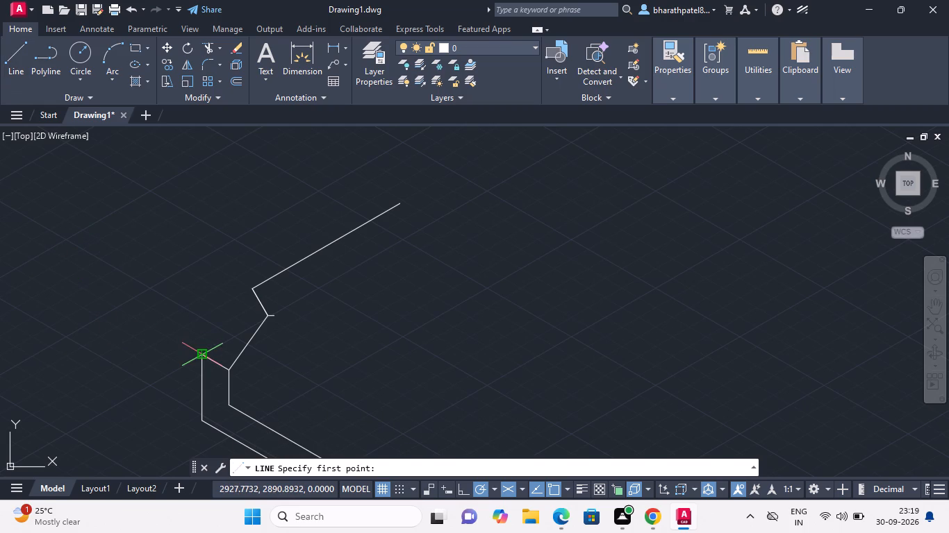
left_click(199, 357)
left_click(251, 291)
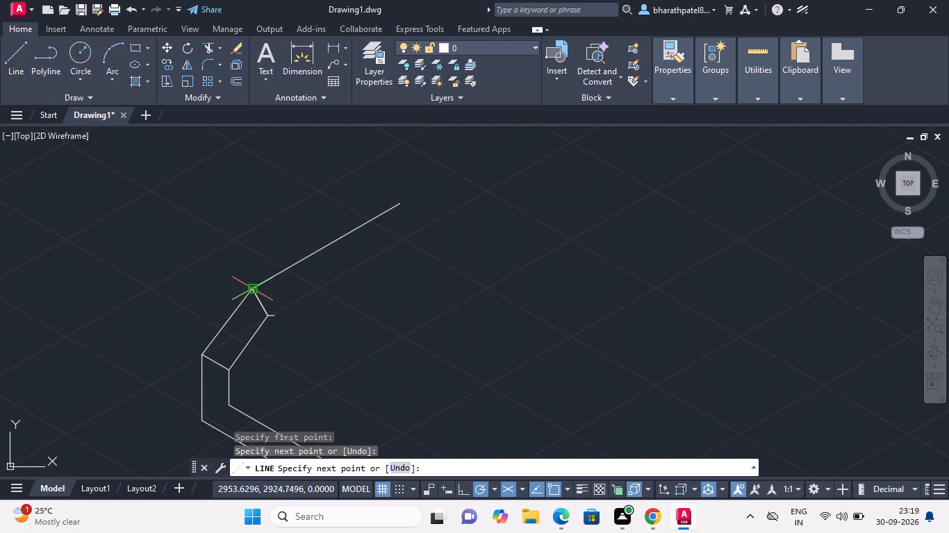
key("Escape")
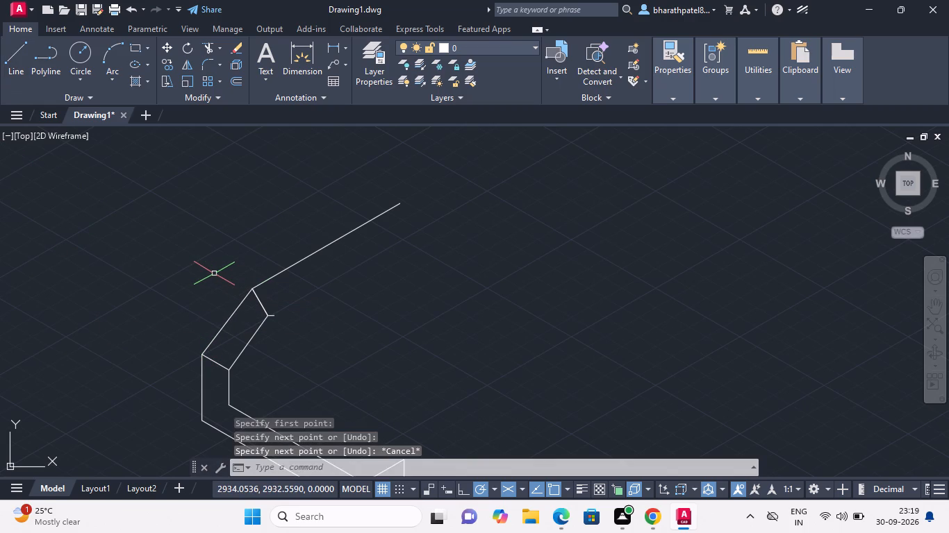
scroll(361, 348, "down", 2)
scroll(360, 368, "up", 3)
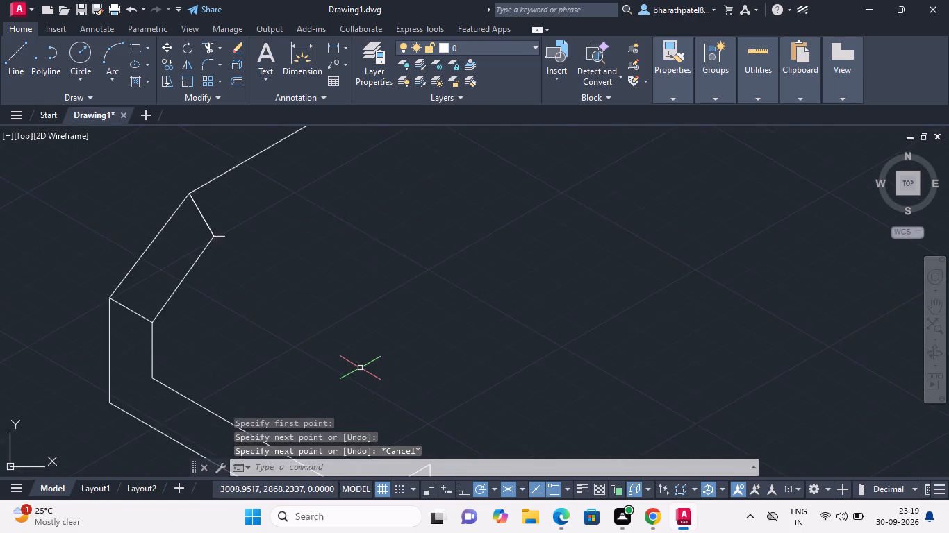
Erase the short leftover horizontal line at the lower end of the slanted portion's 120° top edge.
scroll(360, 368, "down", 3)
scroll(376, 300, "down", 1)
scroll(386, 341, "up", 2)
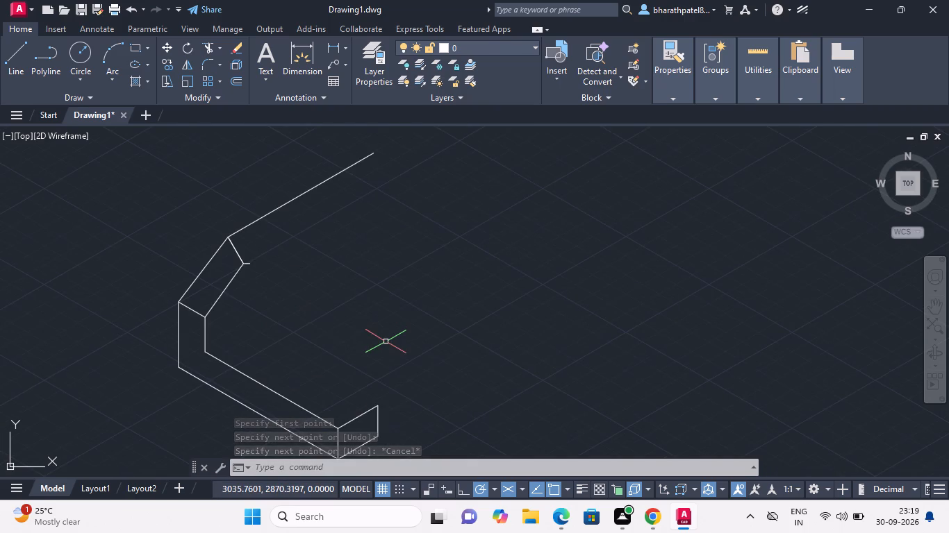
scroll(386, 341, "down", 2)
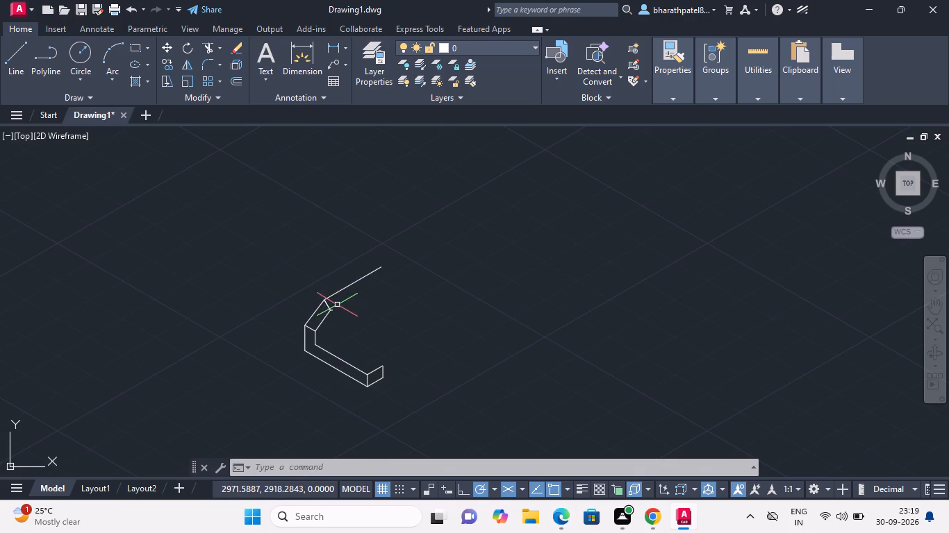
scroll(337, 305, "up", 2)
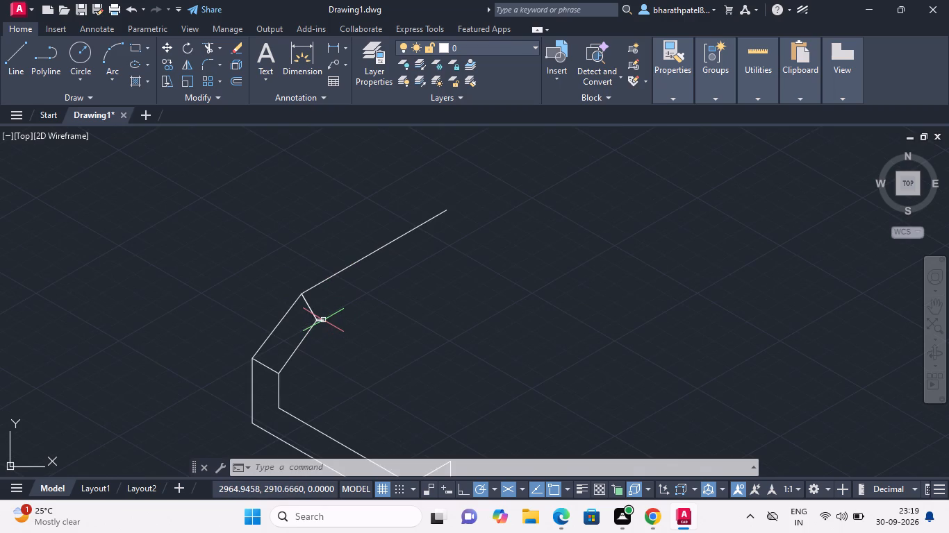
scroll(323, 319, "up", 3)
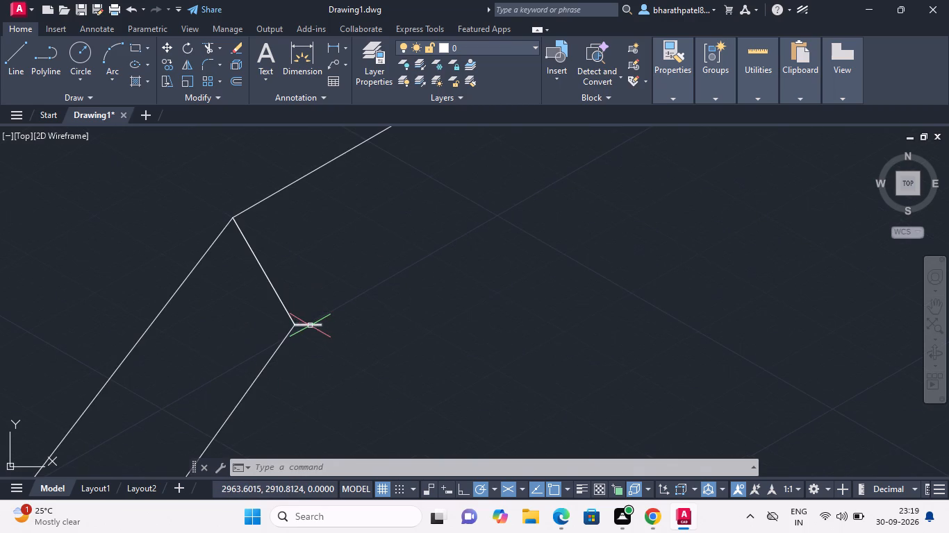
left_click(310, 325)
key("Delete")
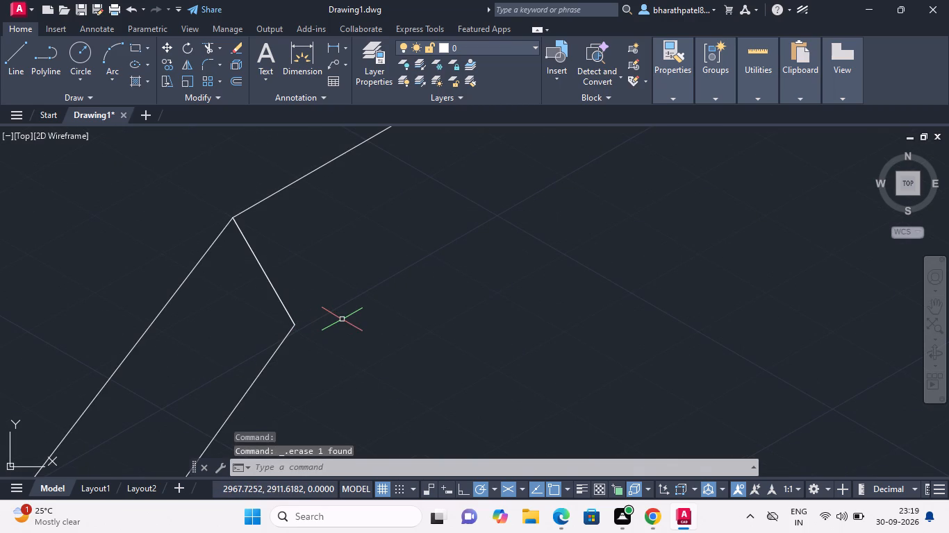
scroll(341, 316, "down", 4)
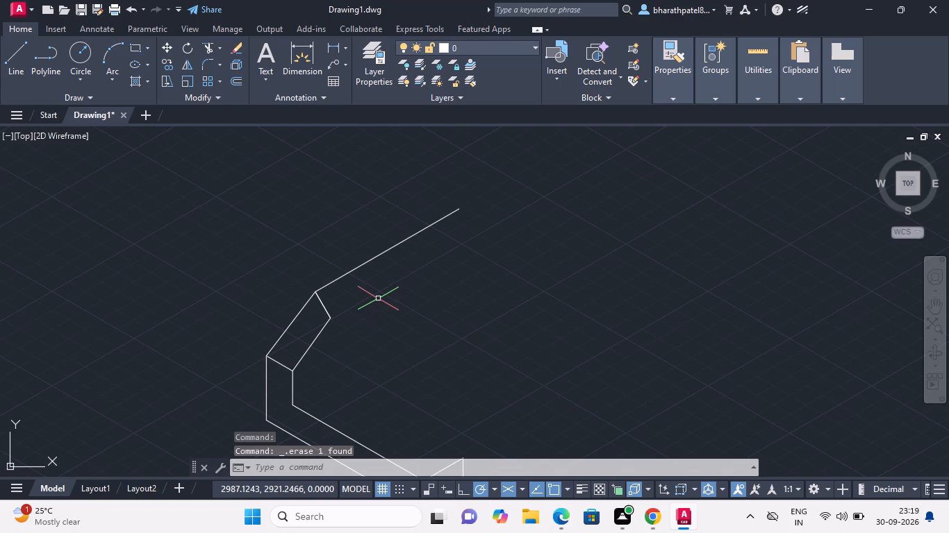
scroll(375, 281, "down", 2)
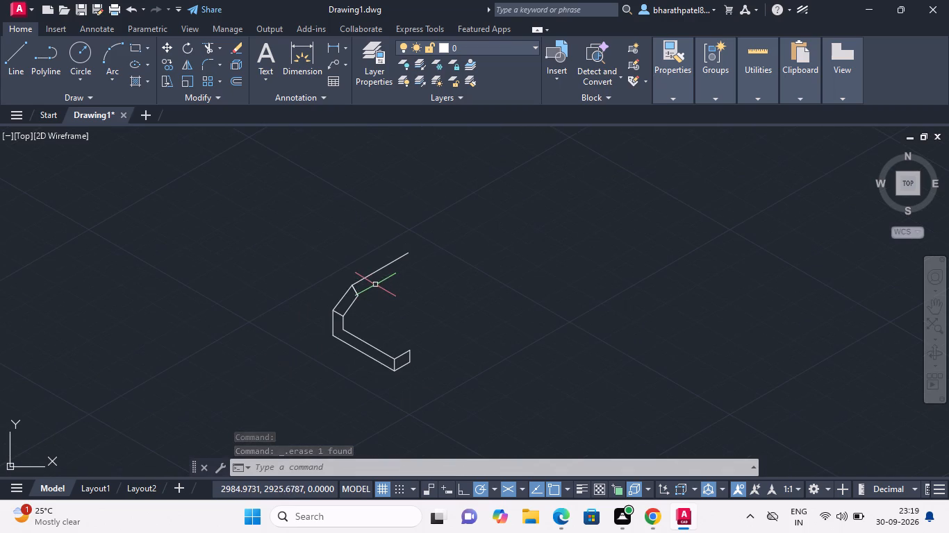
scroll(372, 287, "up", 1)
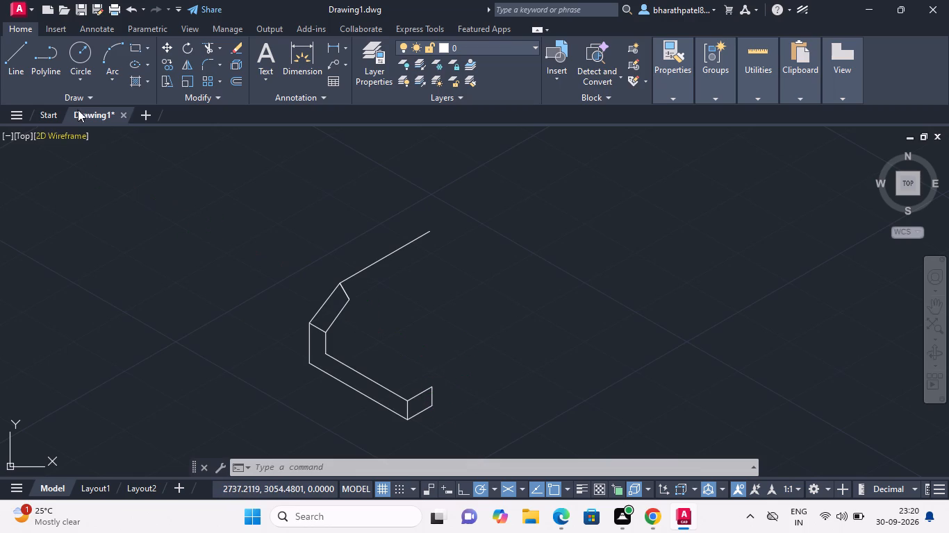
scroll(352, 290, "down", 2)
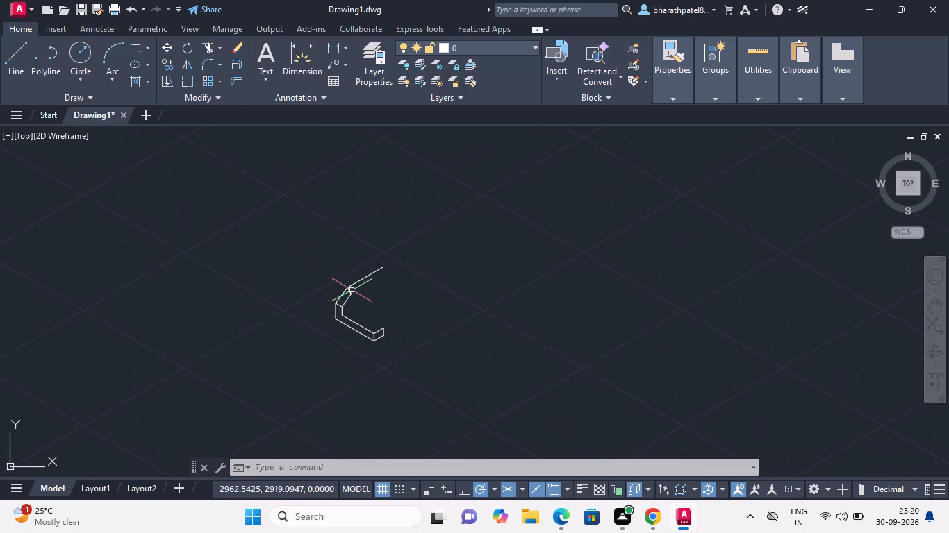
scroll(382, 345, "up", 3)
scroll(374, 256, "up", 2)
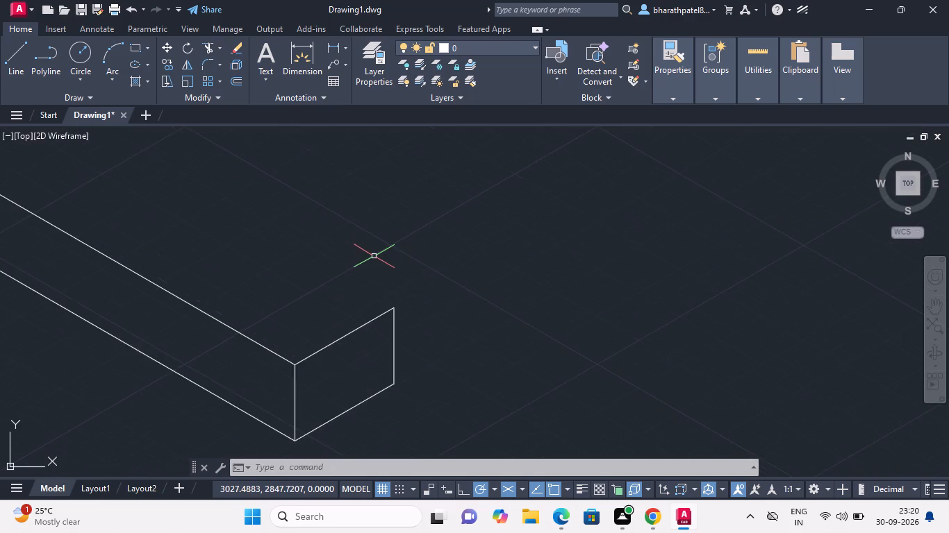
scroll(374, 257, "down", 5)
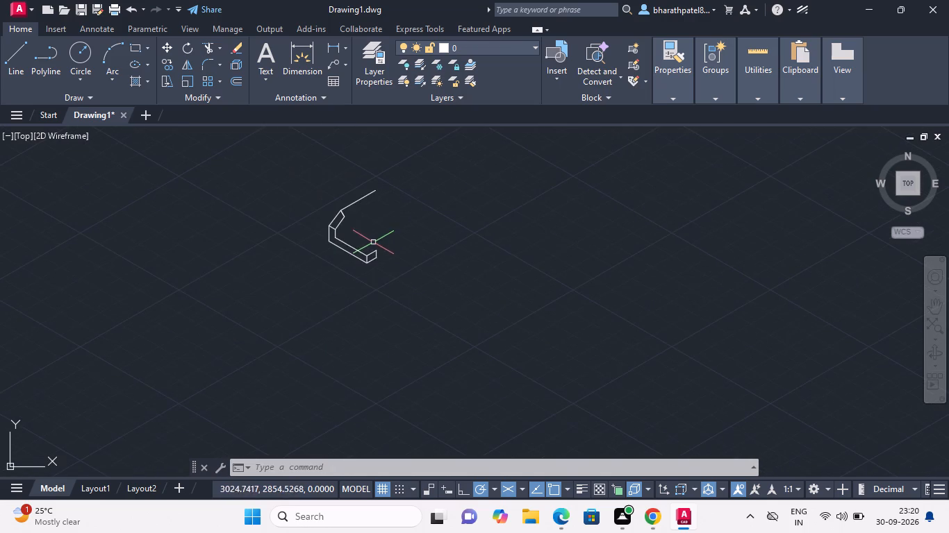
From the bottom of the base end face's short vertical edge, draw a 16-unit line at 30° and continue it with a 16-unit vertical line up.
scroll(381, 213, "up", 3)
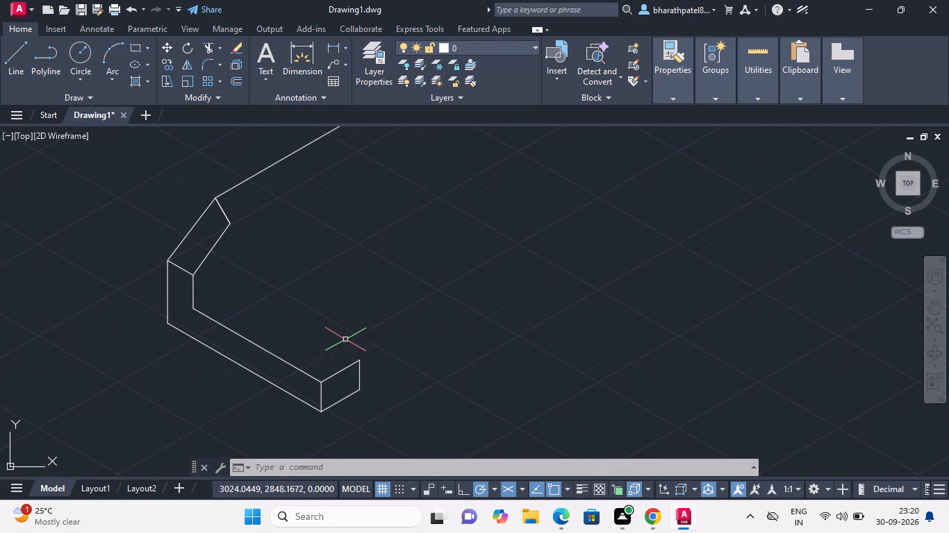
left_click(7, 50)
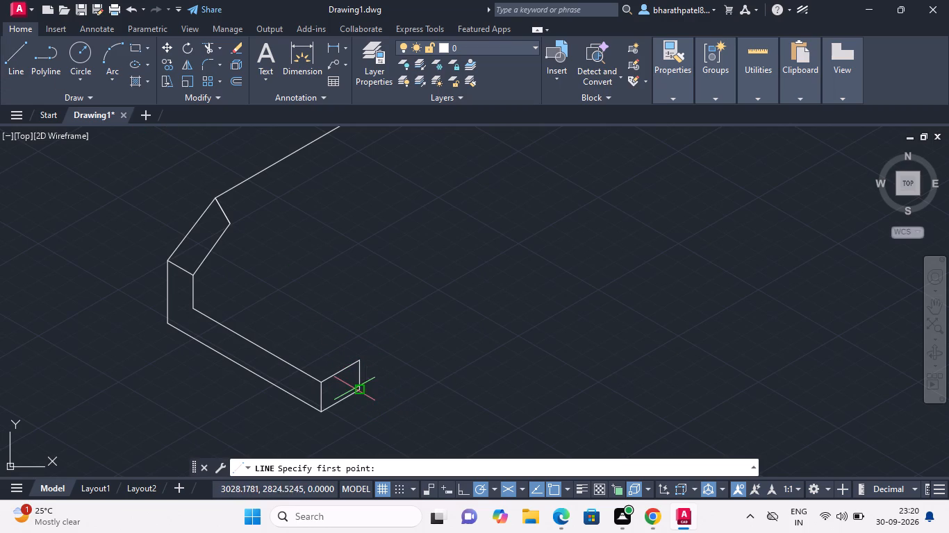
left_click(355, 391)
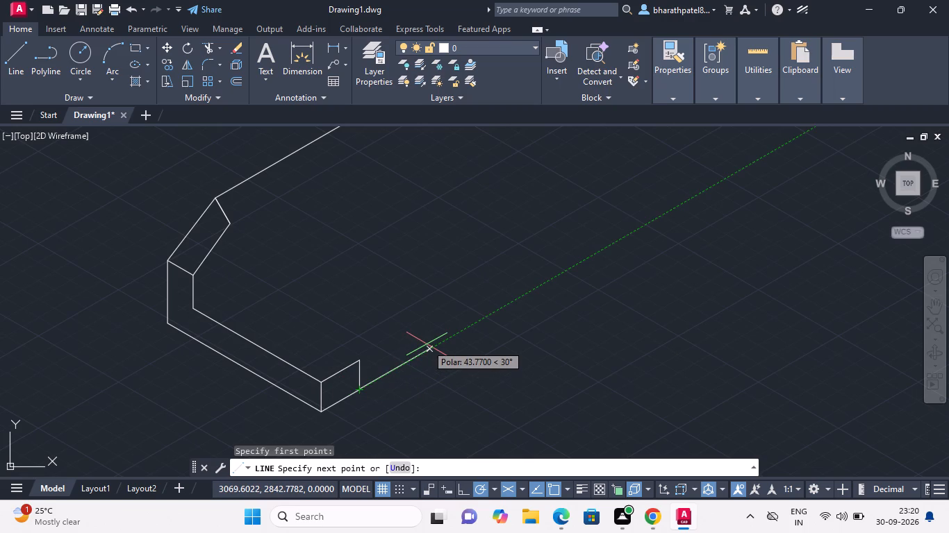
key("1")
key("6")
key("Return")
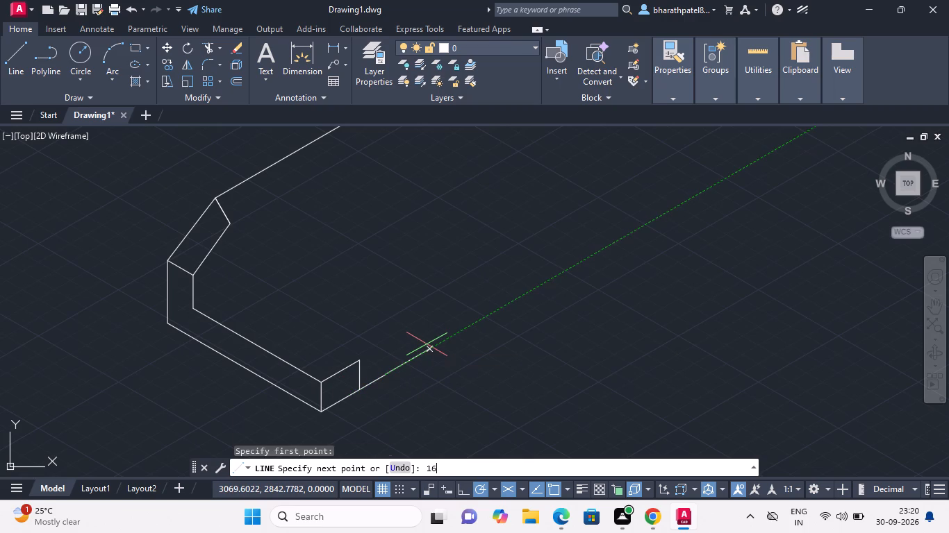
scroll(361, 323, "up", 1)
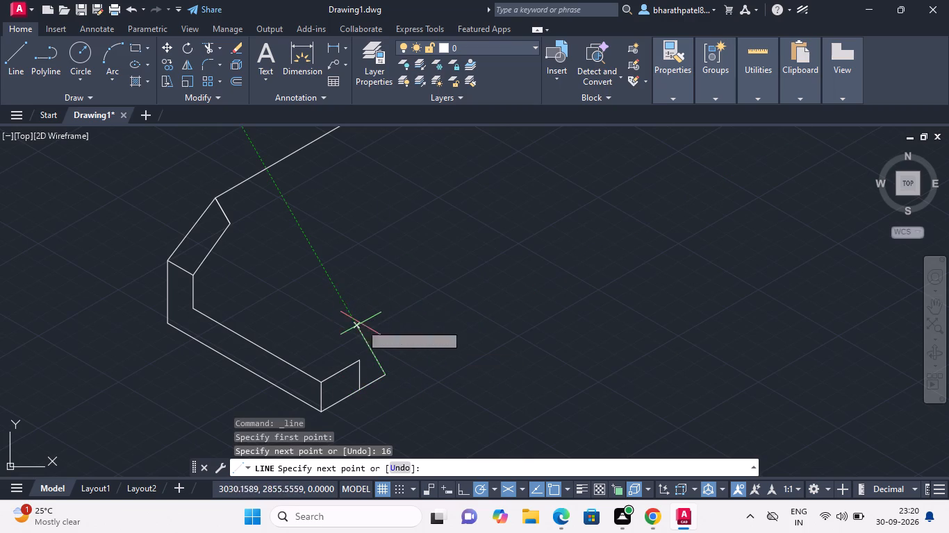
scroll(361, 323, "up", 2)
scroll(412, 313, "down", 4)
scroll(406, 349, "up", 2)
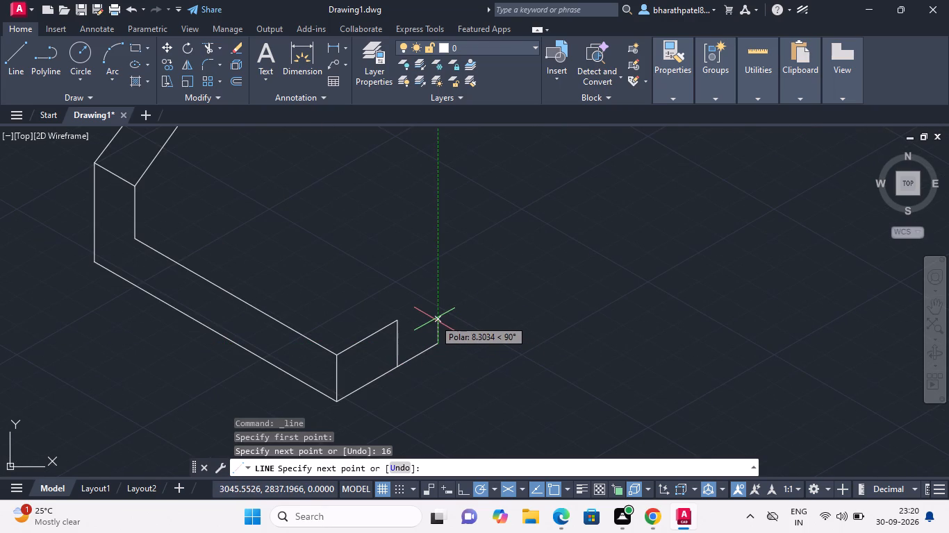
key("1")
key("6")
key("Return")
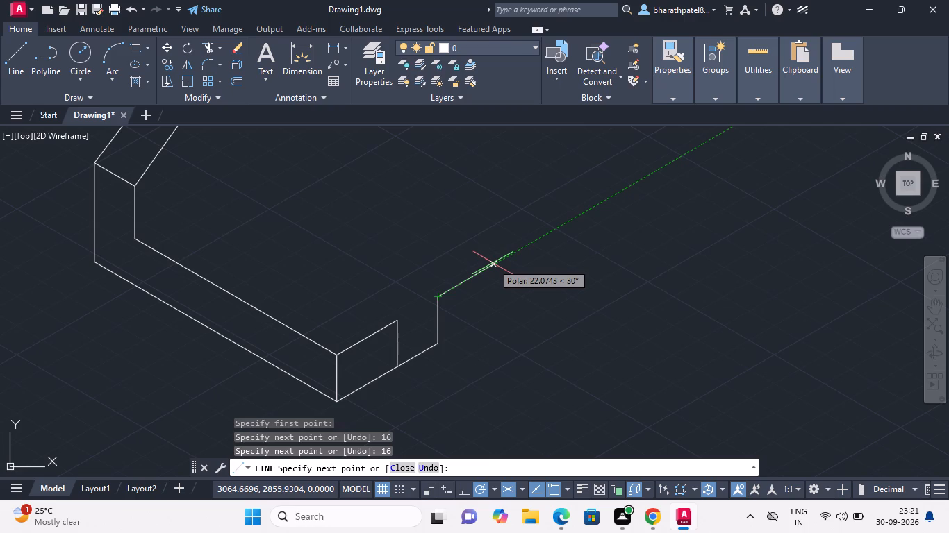
key("Escape")
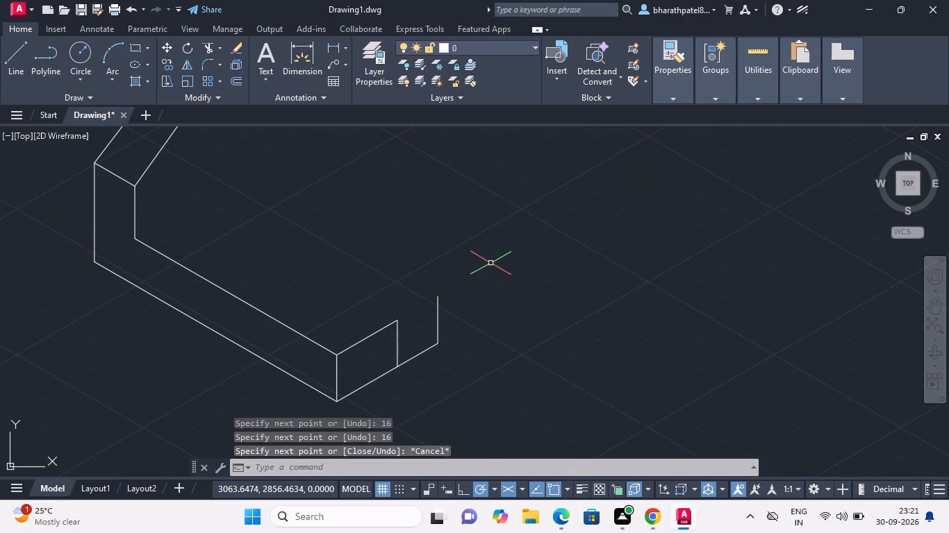
From the base's front bottom corner, draw a 64-unit line at 30°, a 16-unit vertical up, and a closing line to the 16-unit vertical's top.
scroll(398, 233, "down", 2)
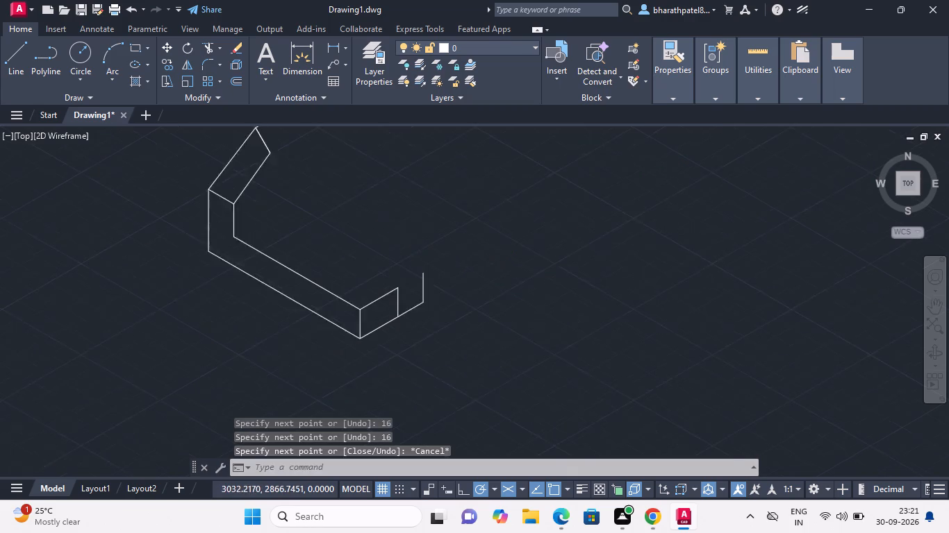
scroll(408, 259, "up", 2)
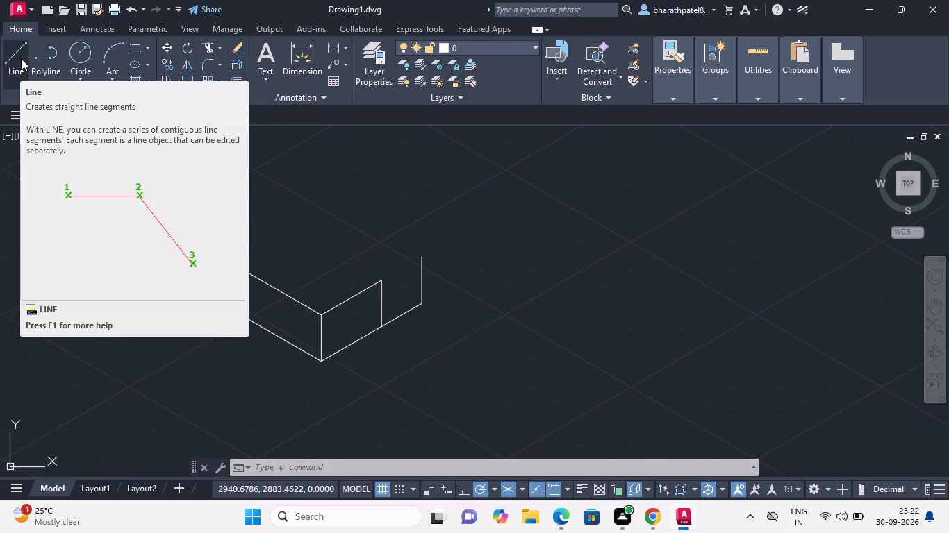
left_click(20, 58)
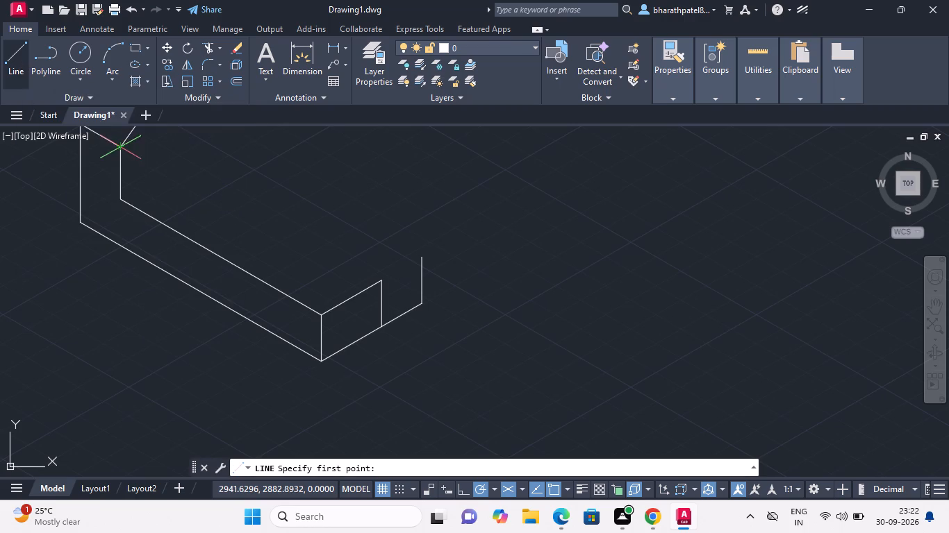
left_click(322, 364)
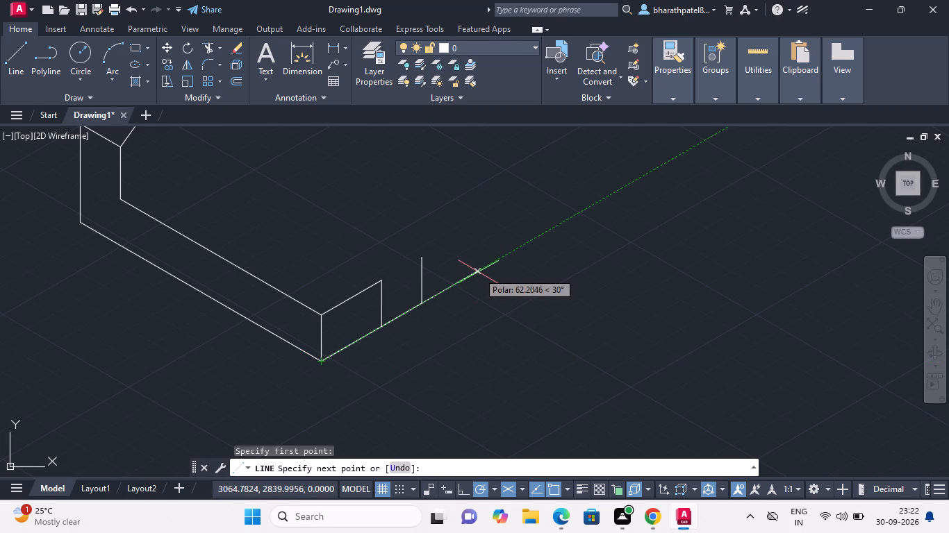
type("64")
key("Return")
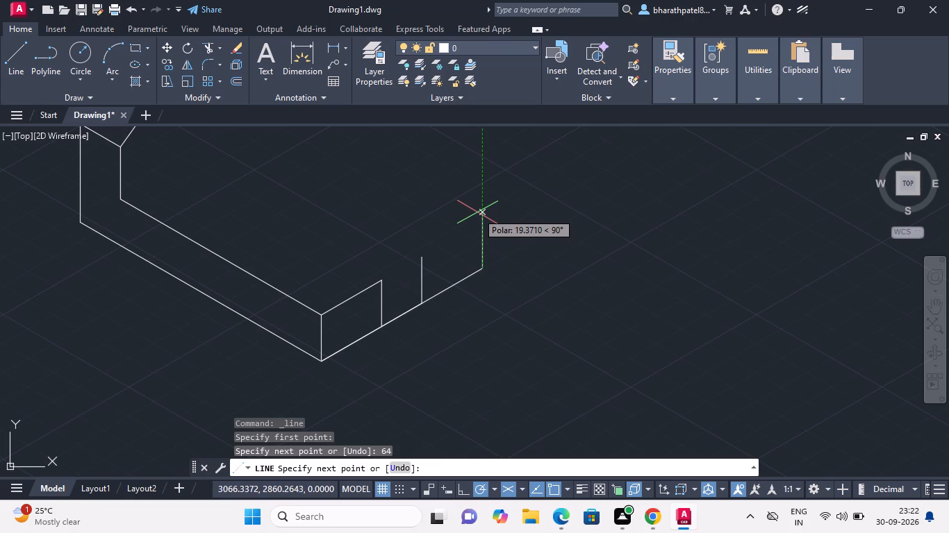
key("1")
key("6")
key("Return")
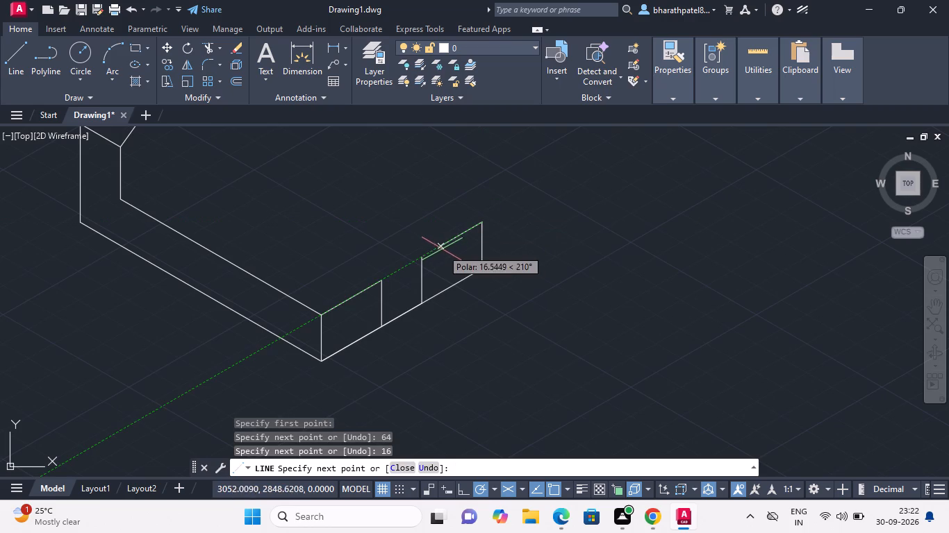
scroll(420, 262, "up", 2)
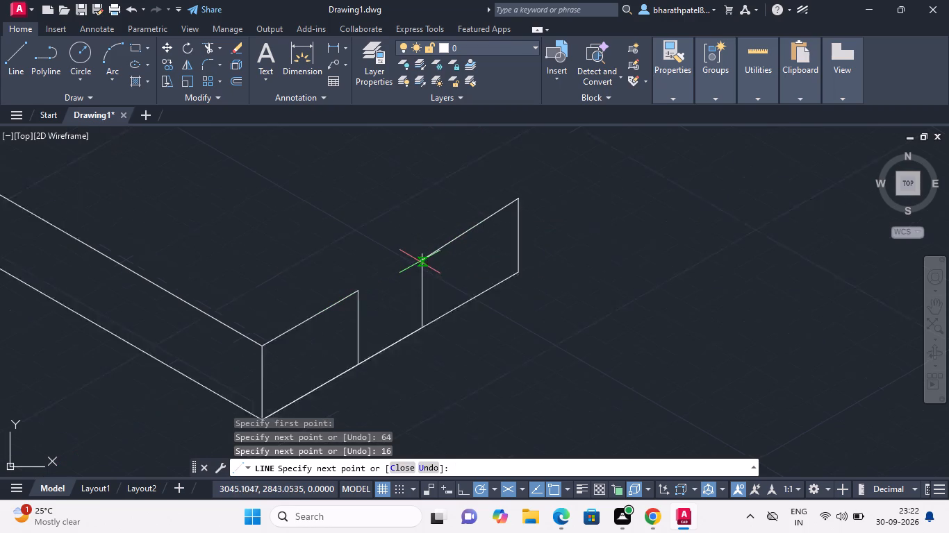
scroll(419, 262, "up", 1)
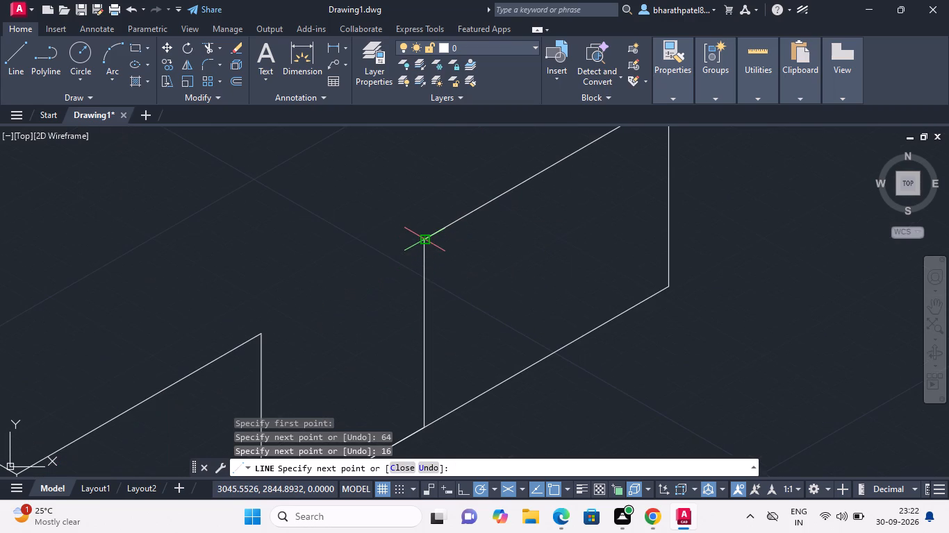
left_click(420, 243)
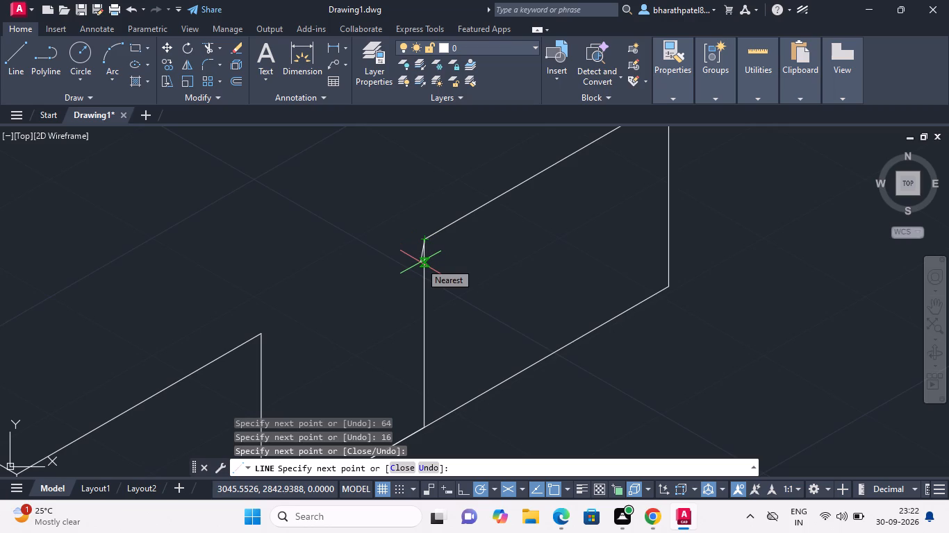
key("Escape")
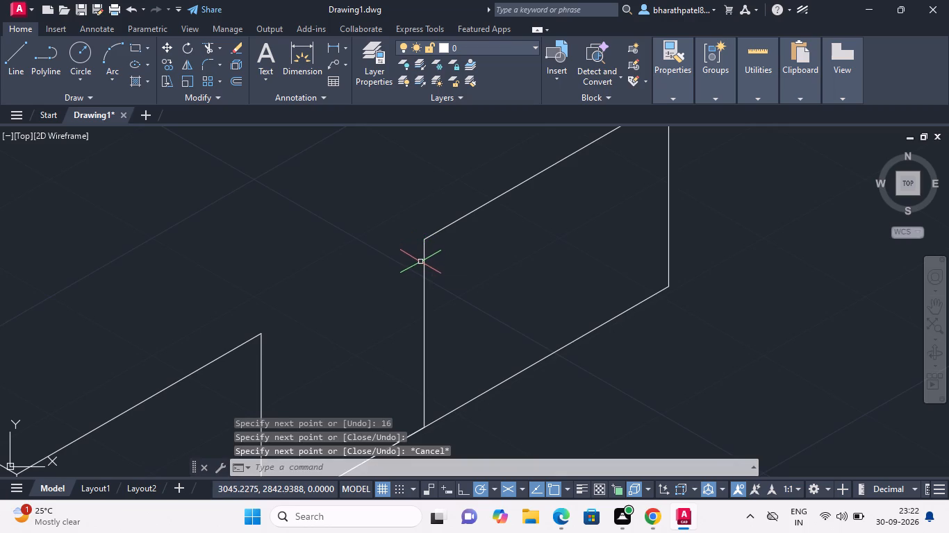
scroll(422, 262, "down", 5)
scroll(449, 207, "up", 2)
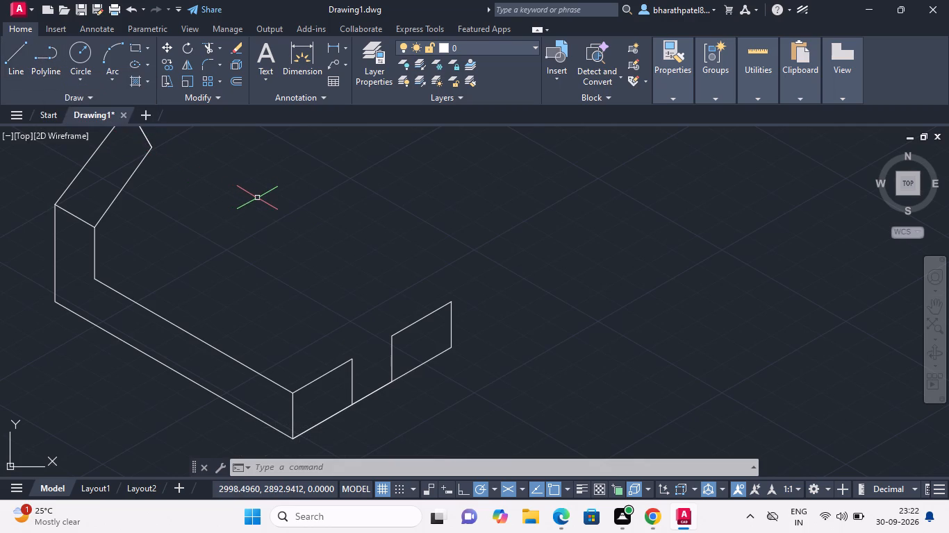
From the end face's far bottom corner, draw a 12-unit line back along the bottom edge and a vertical up to the top edge's midpoint.
scroll(284, 236, "down", 2)
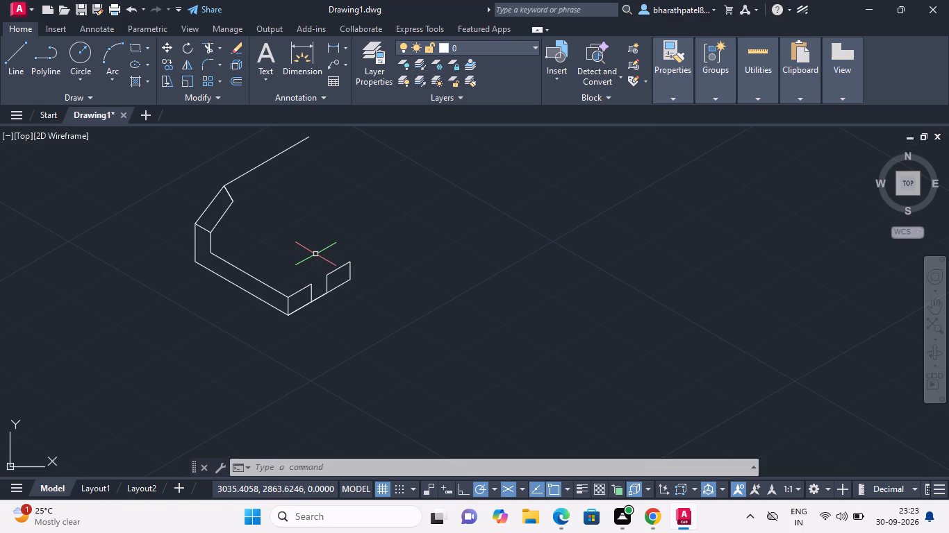
left_click(19, 50)
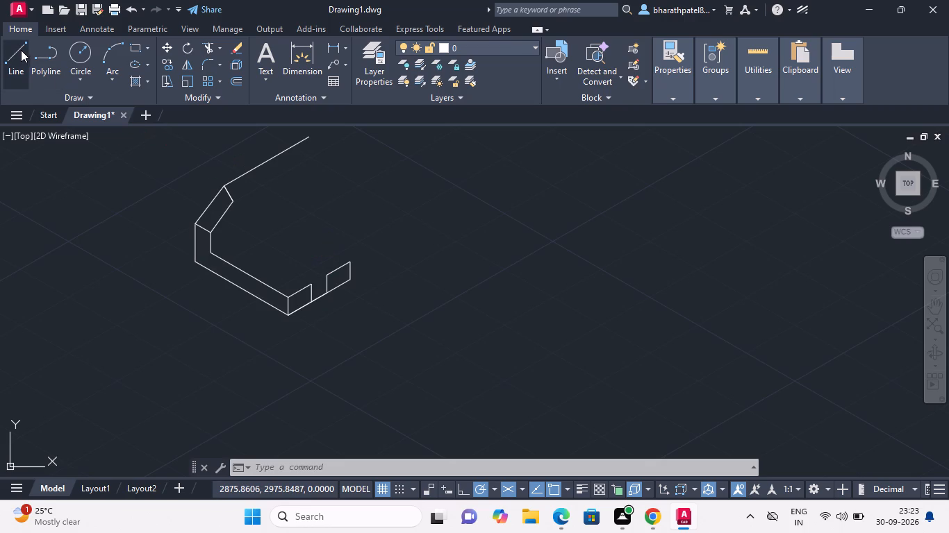
scroll(348, 285, "up", 5)
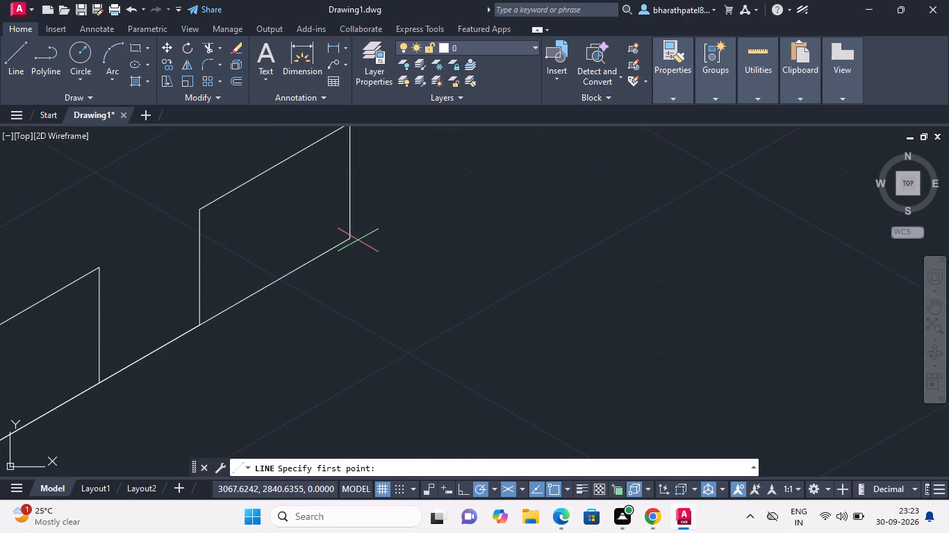
left_click(352, 236)
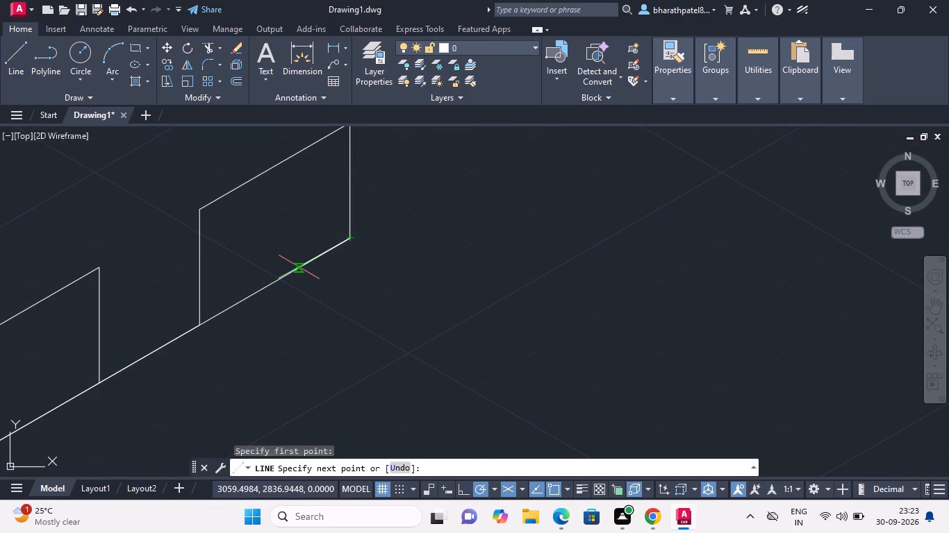
type("12")
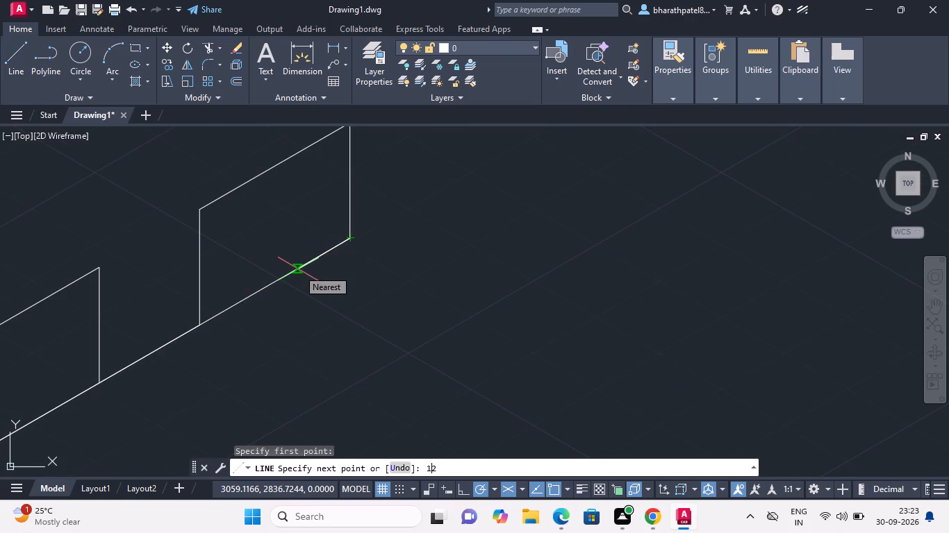
key("Return")
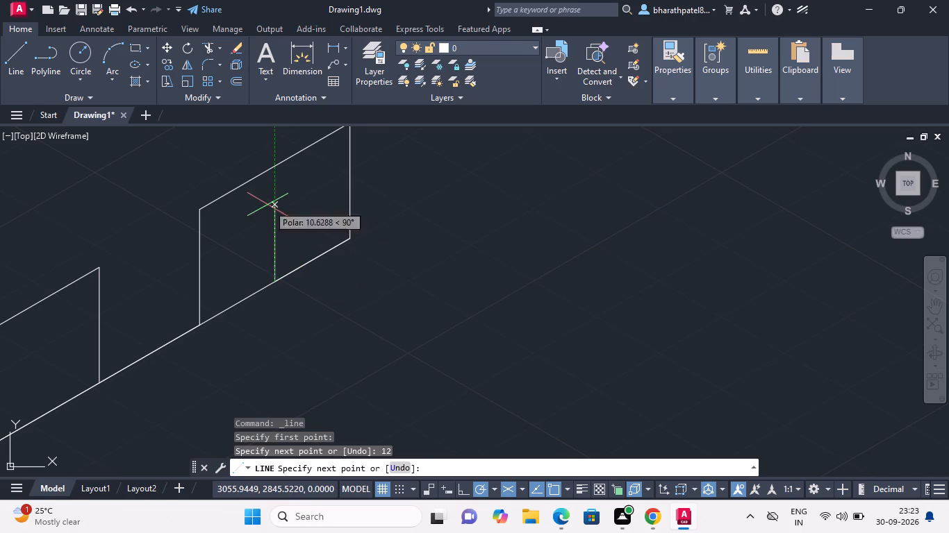
left_click(274, 169)
key("Escape")
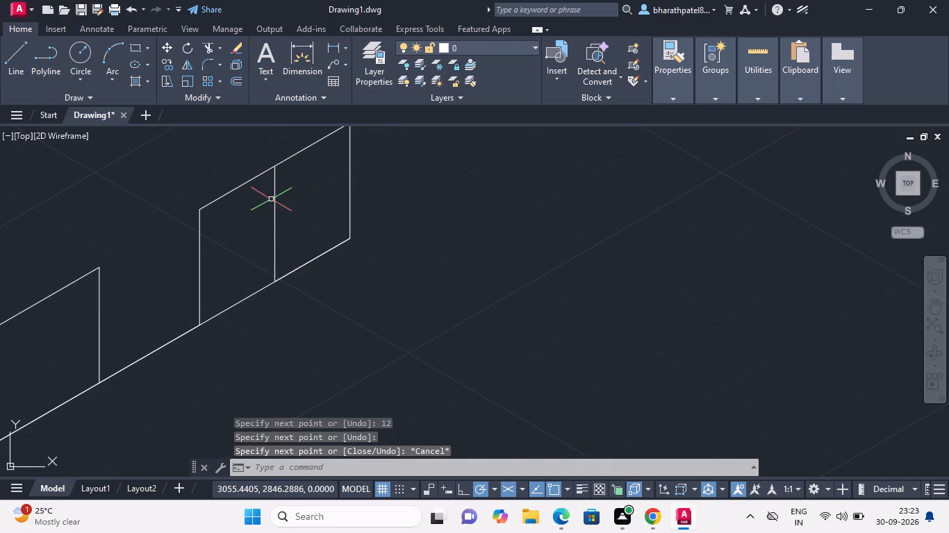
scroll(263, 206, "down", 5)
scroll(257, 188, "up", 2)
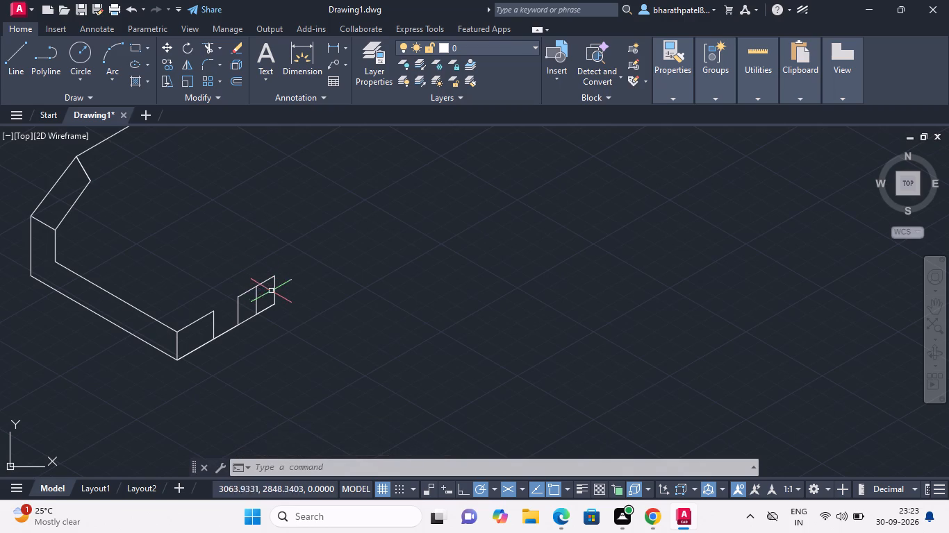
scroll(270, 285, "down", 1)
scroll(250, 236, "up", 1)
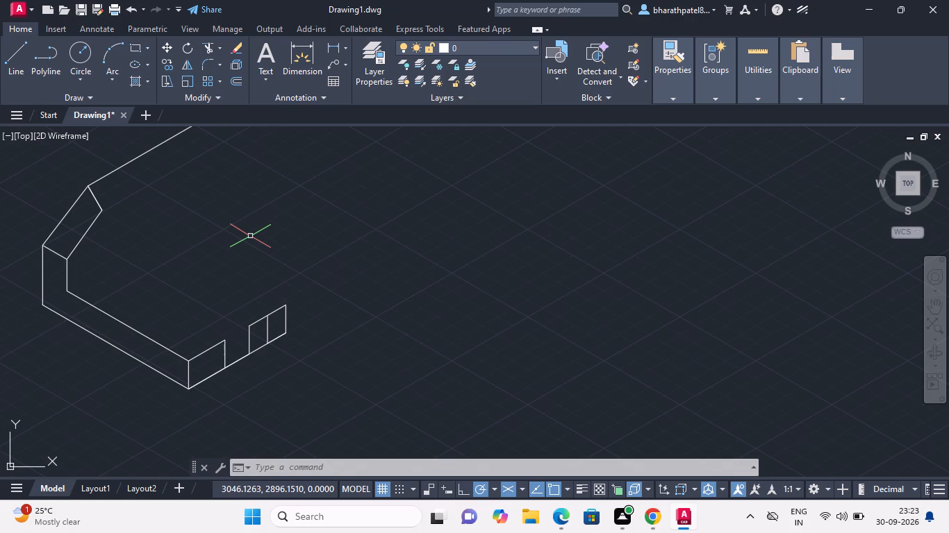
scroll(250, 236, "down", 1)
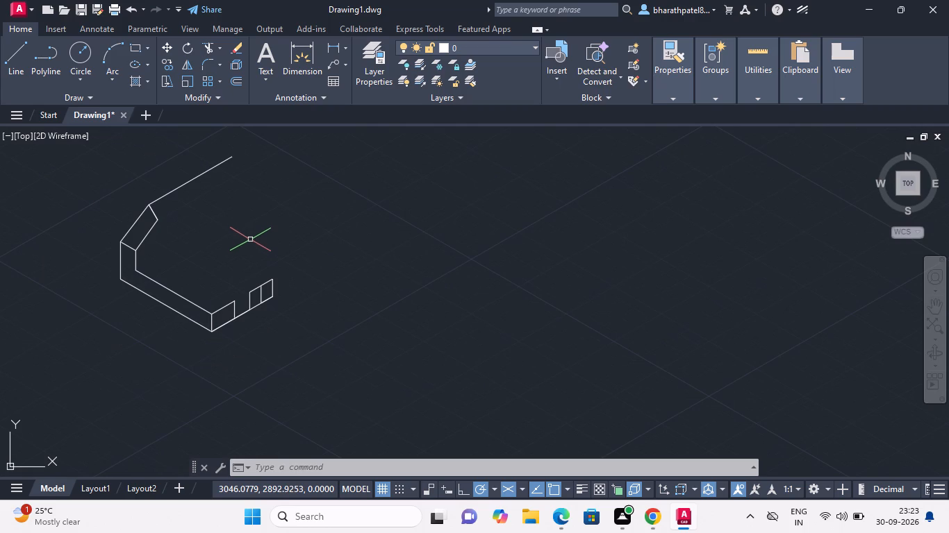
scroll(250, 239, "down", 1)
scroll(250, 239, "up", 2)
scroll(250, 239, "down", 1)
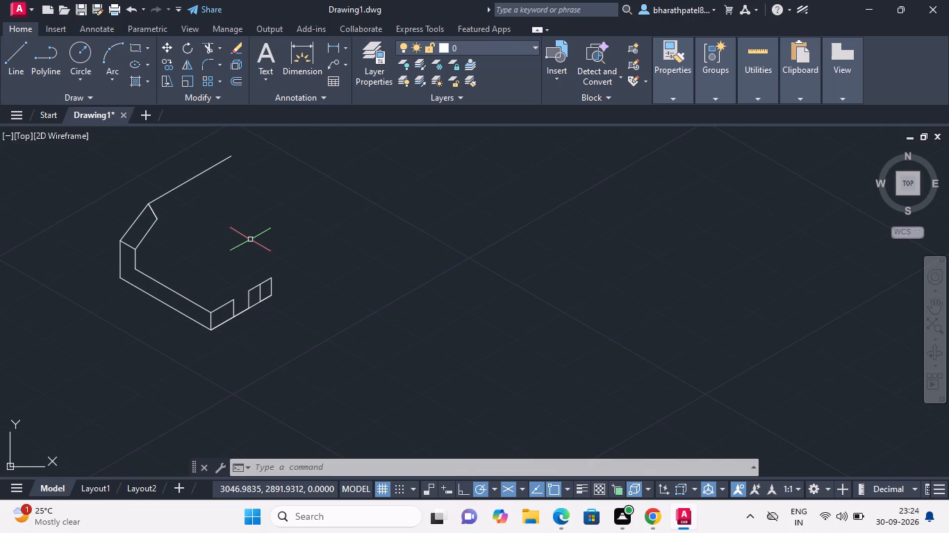
From the inner corner where the upright meets the base, draw a 22-unit line at 30° and a 28-unit vertical line up.
scroll(165, 250, "up", 1)
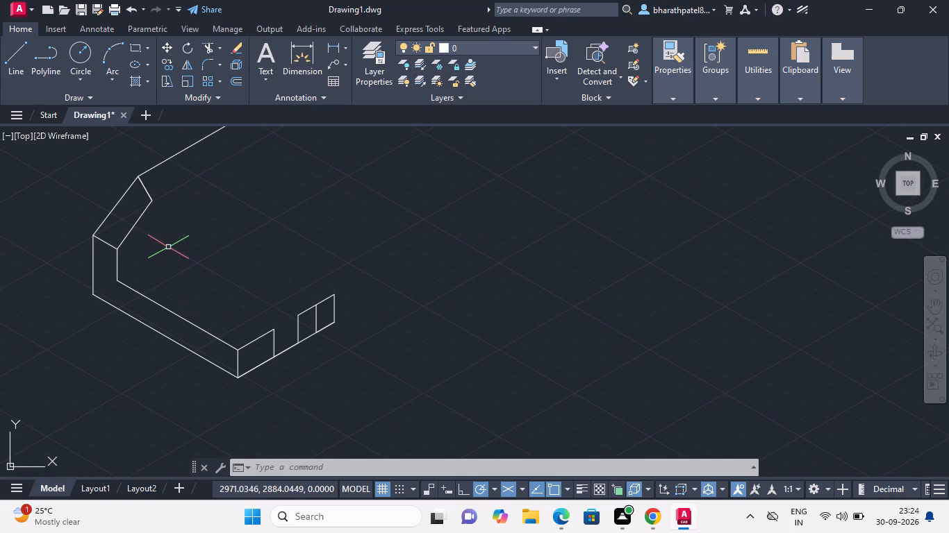
double_click(15, 61)
scroll(117, 280, "up", 4)
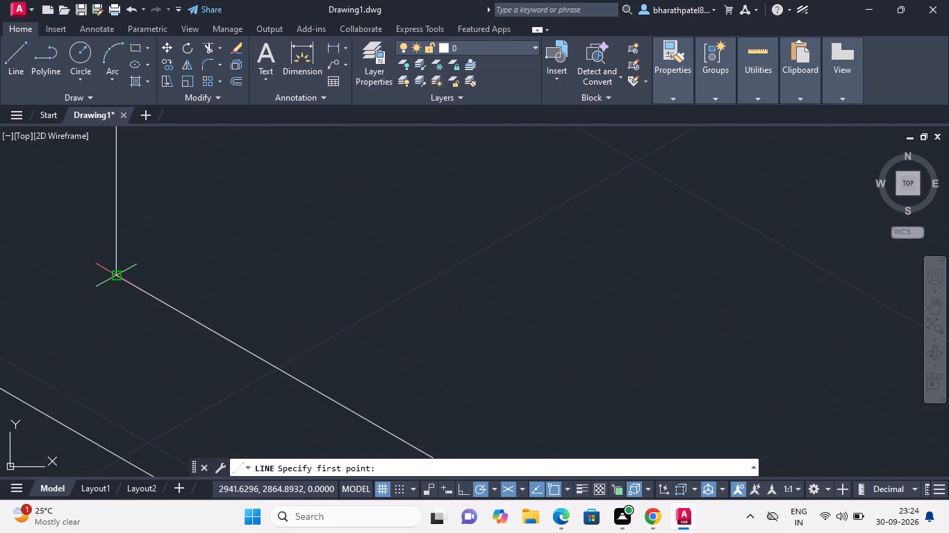
left_click(116, 279)
scroll(176, 252, "down", 3)
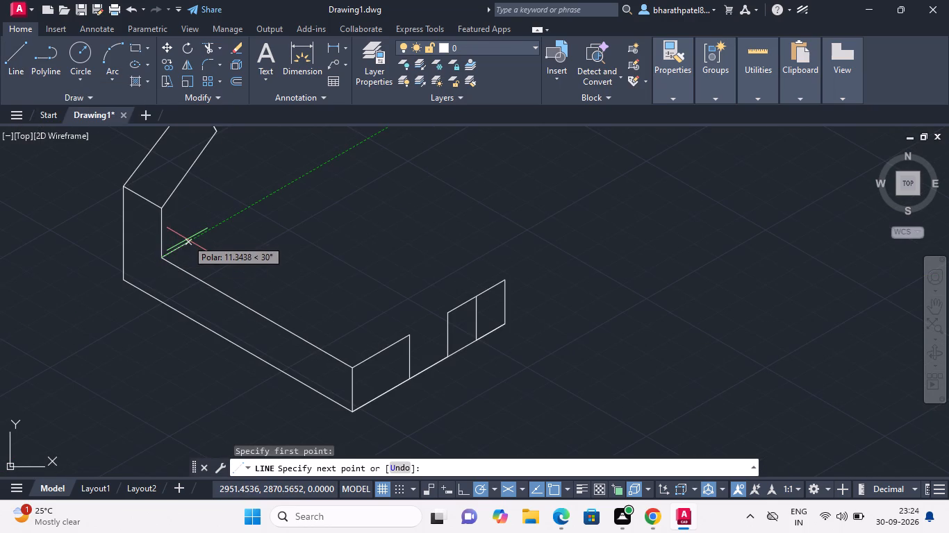
type("22")
key("Return")
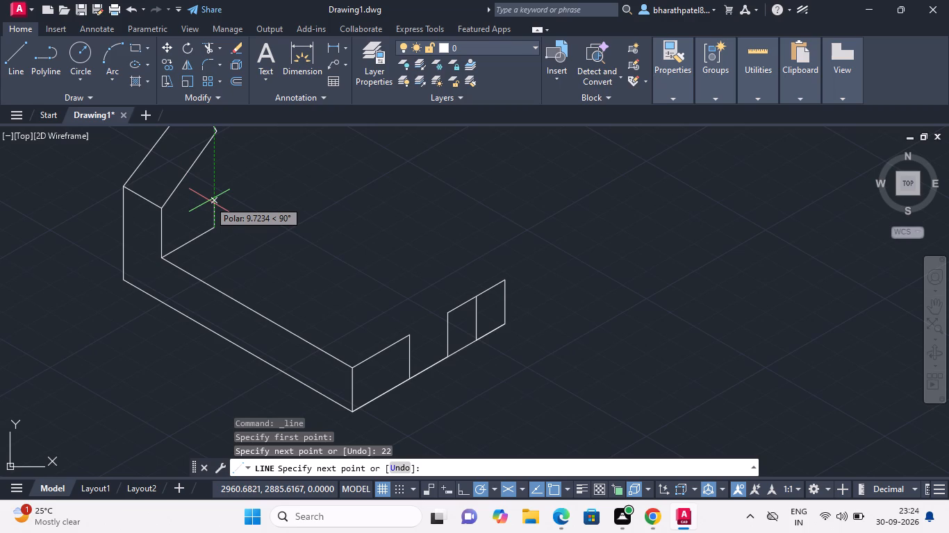
type("28")
key("Return")
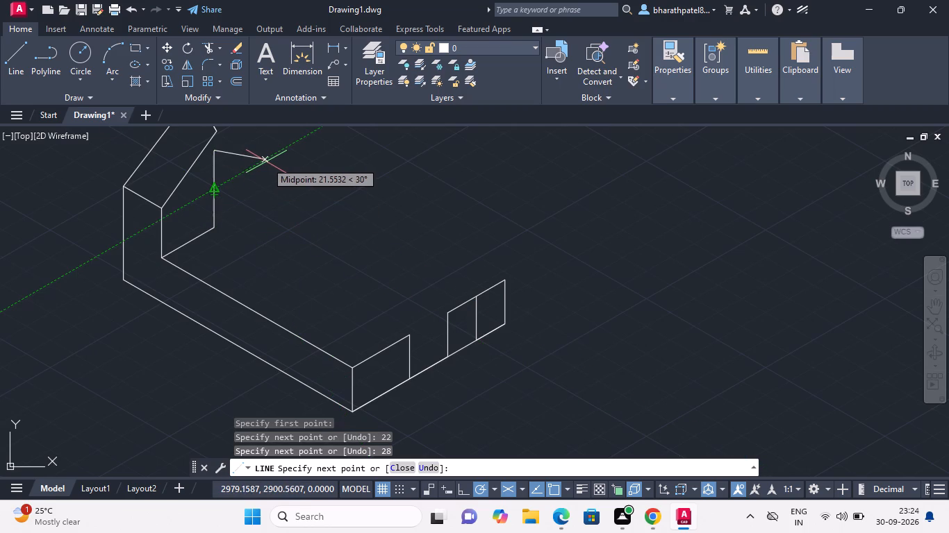
scroll(265, 169, "down", 1)
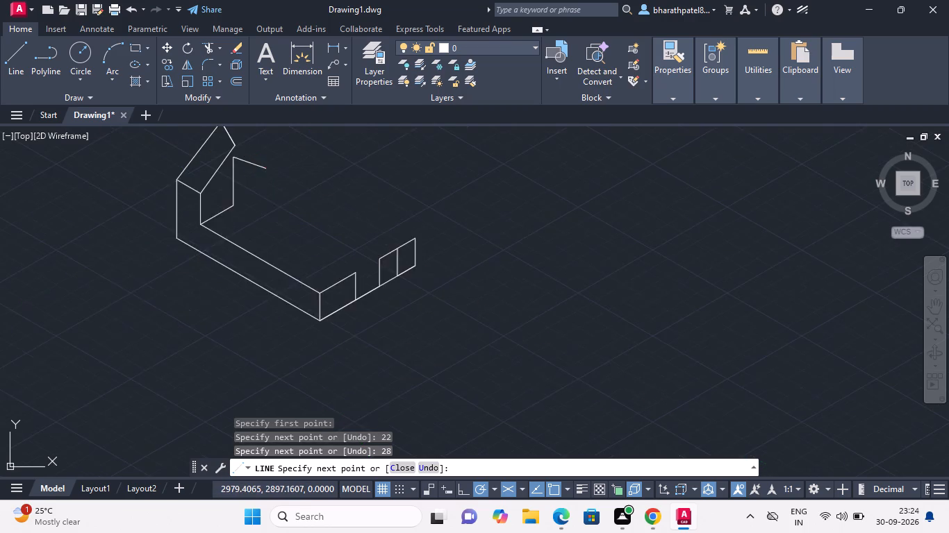
scroll(265, 169, "down", 1)
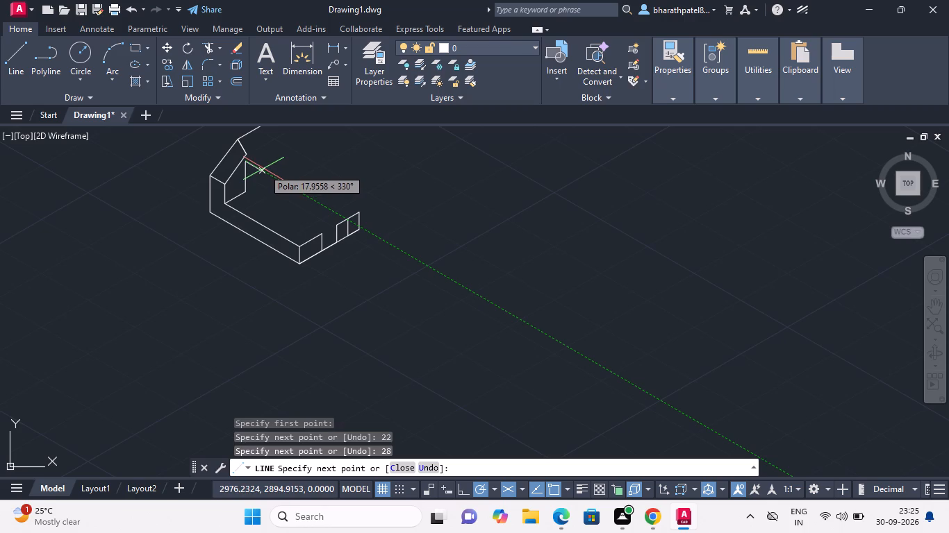
key("Escape")
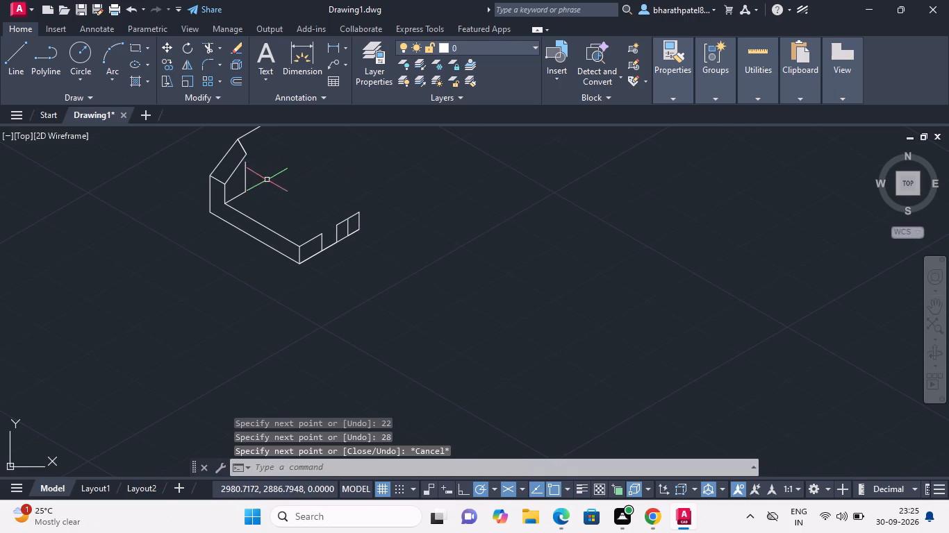
From the same inner corner, draw a 64-unit line at 30° and a vertical line up past the upright's long top edge.
scroll(239, 148, "up", 2)
scroll(238, 152, "down", 4)
scroll(261, 130, "up", 3)
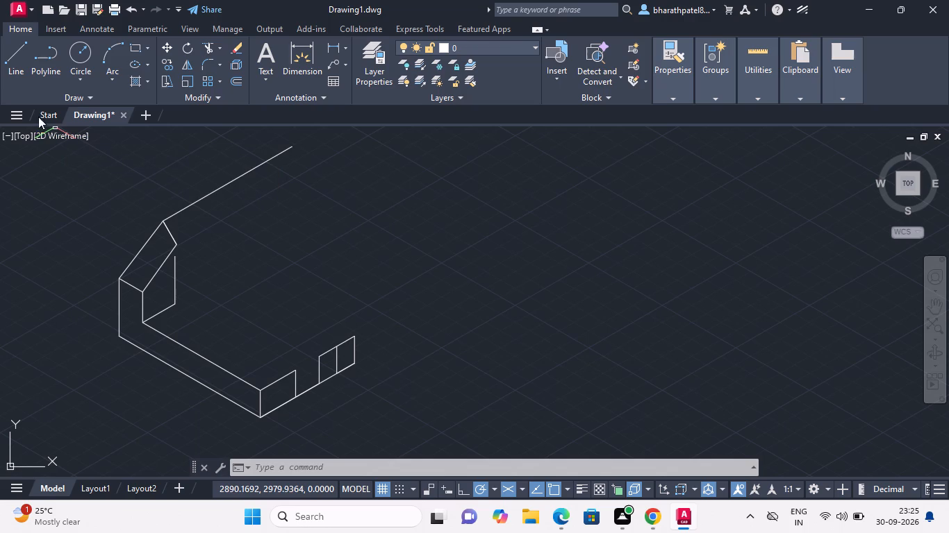
left_click(18, 76)
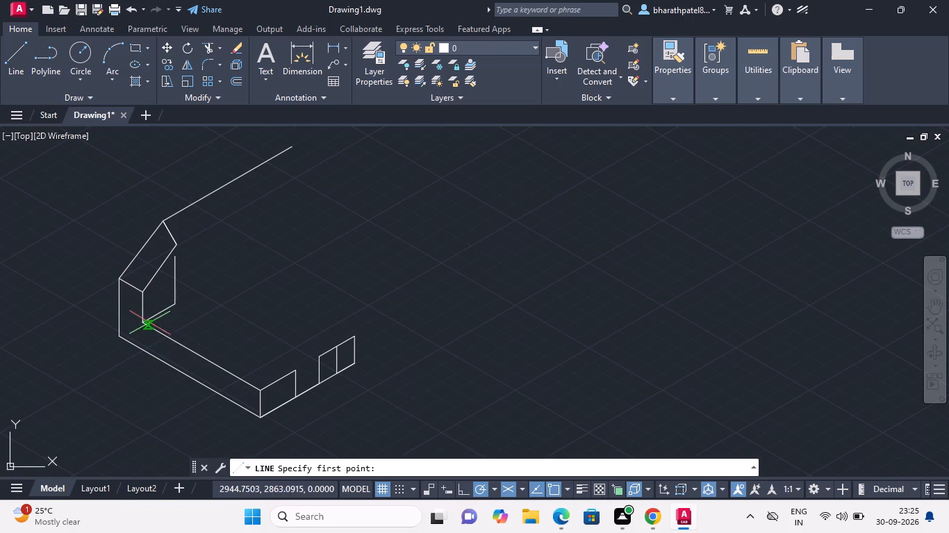
left_click(145, 320)
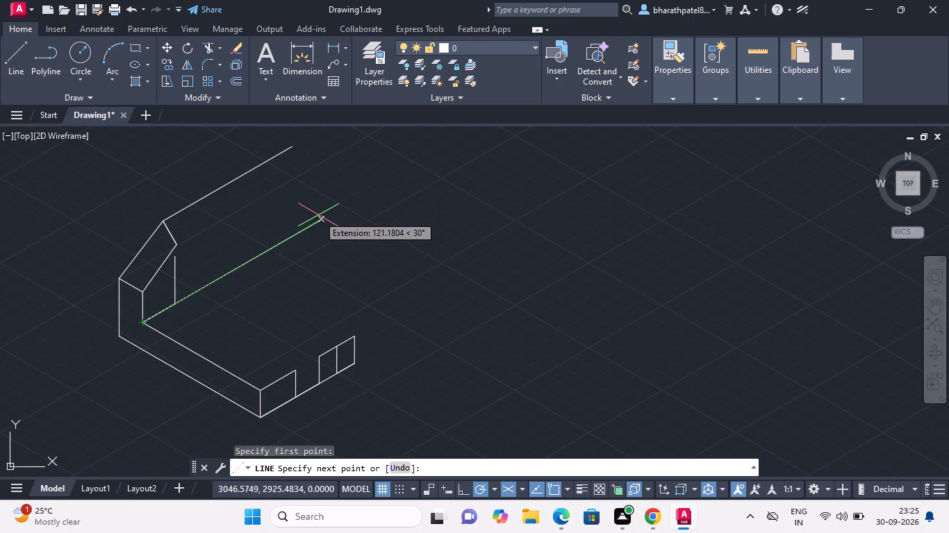
type("64")
key("Return")
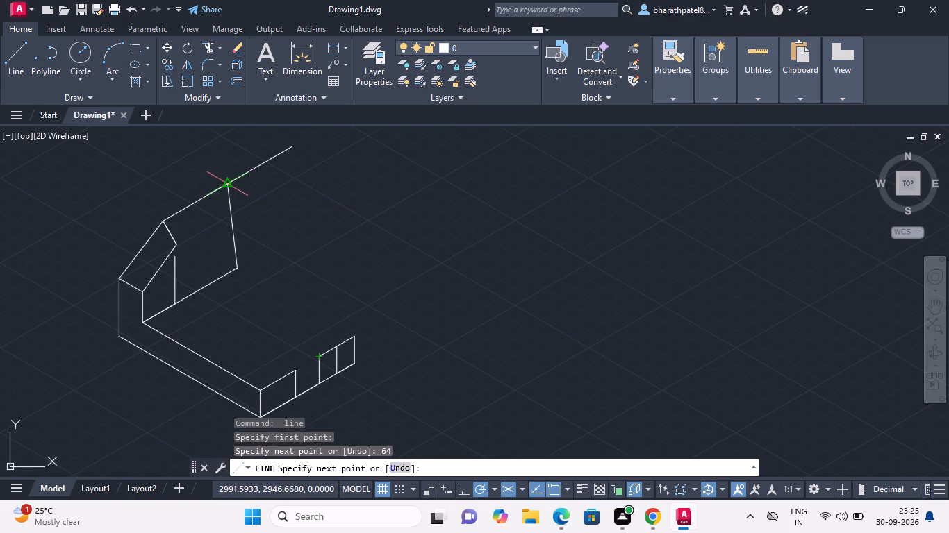
left_click(236, 164)
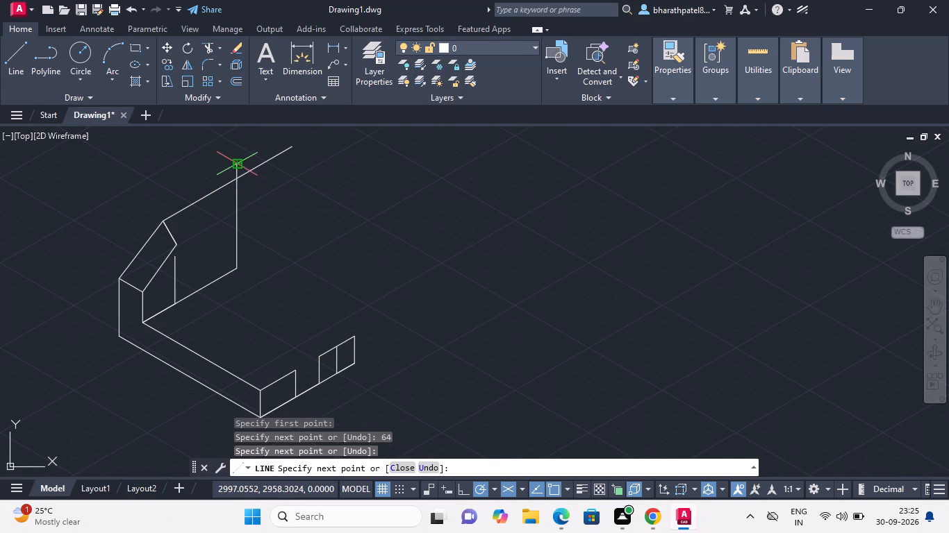
key("Escape")
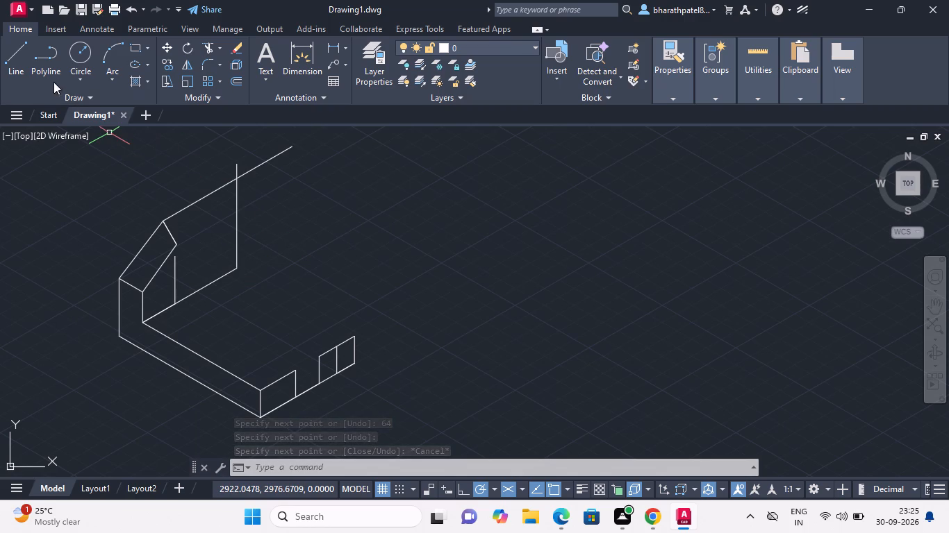
From the upper inner corner of the slanted portion, draw a 30° line about 50 units long, crossing the tall vertical line.
left_click(21, 66)
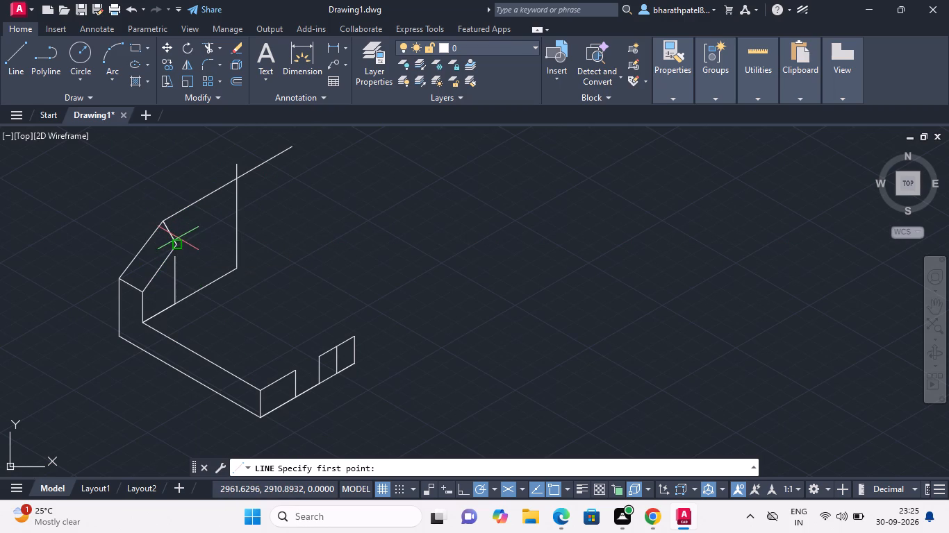
left_click(175, 244)
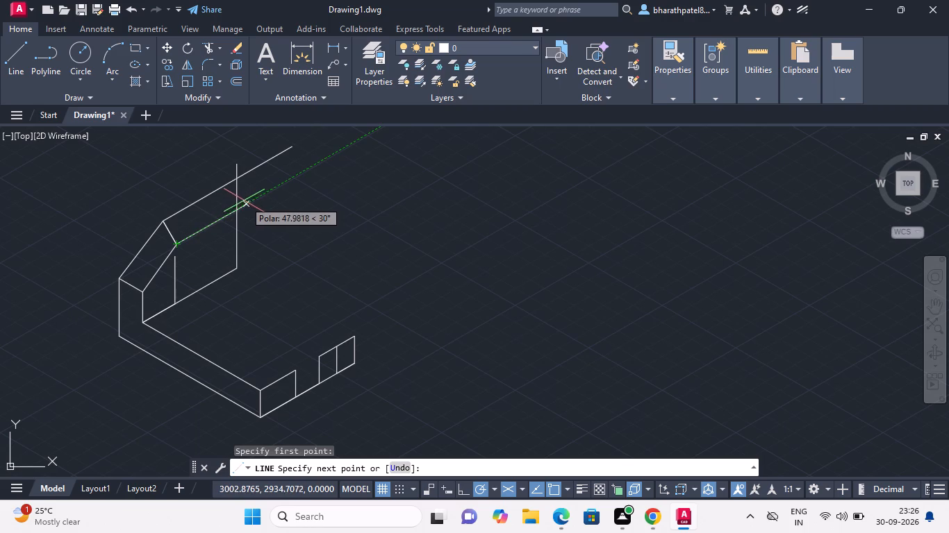
left_click(248, 196)
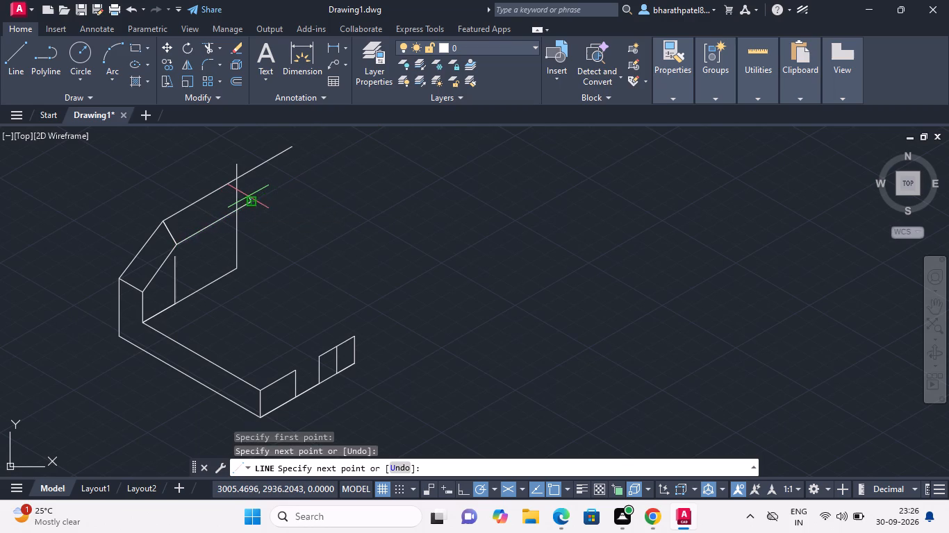
key("Escape")
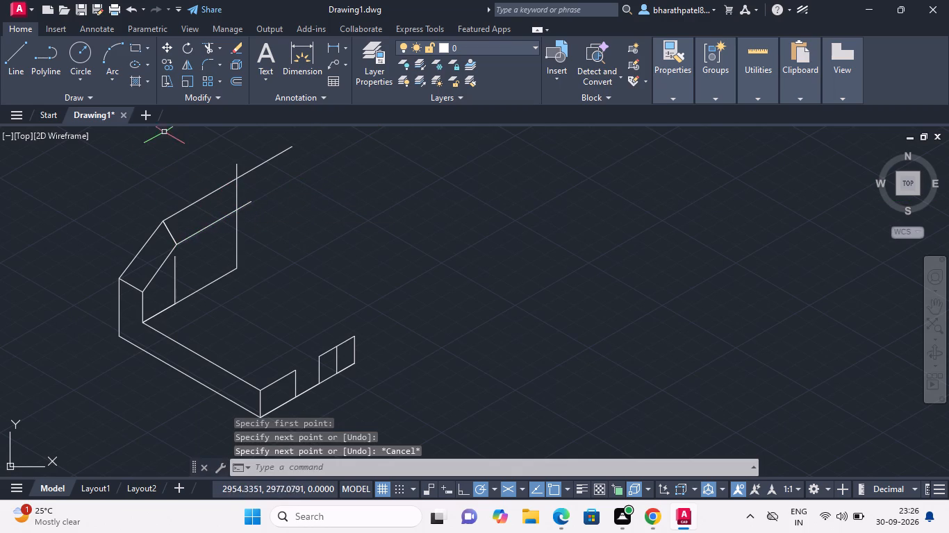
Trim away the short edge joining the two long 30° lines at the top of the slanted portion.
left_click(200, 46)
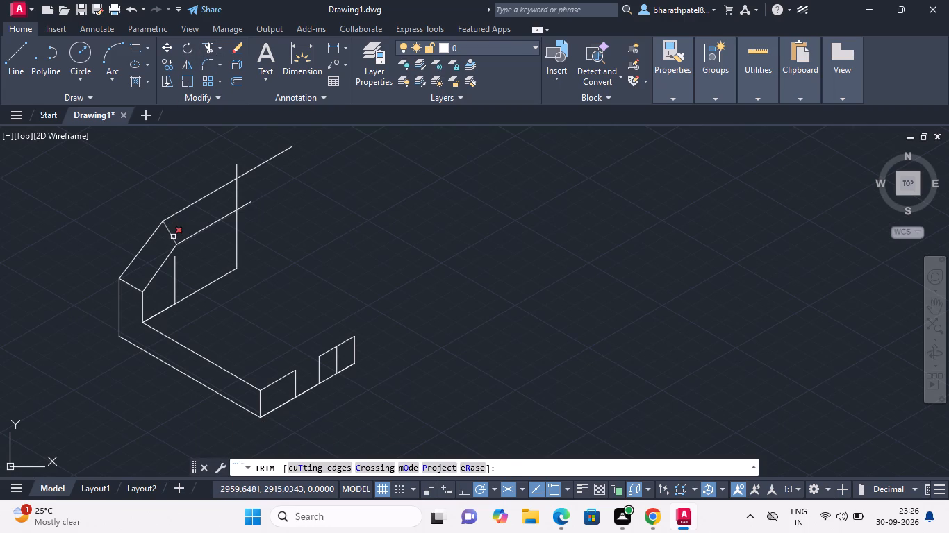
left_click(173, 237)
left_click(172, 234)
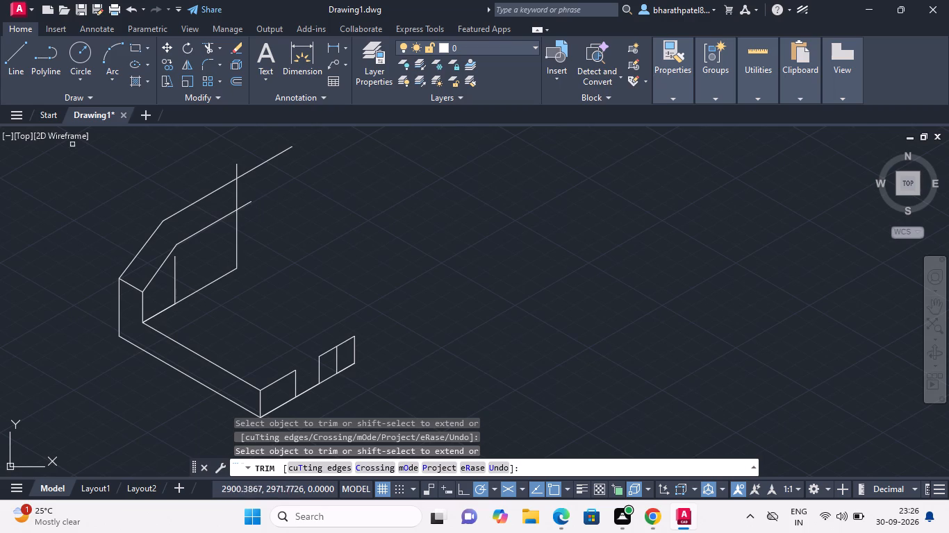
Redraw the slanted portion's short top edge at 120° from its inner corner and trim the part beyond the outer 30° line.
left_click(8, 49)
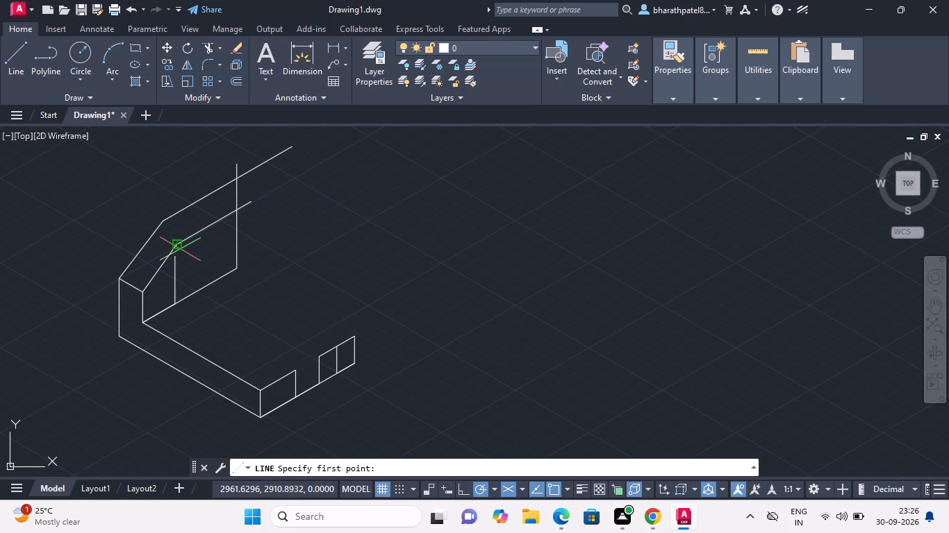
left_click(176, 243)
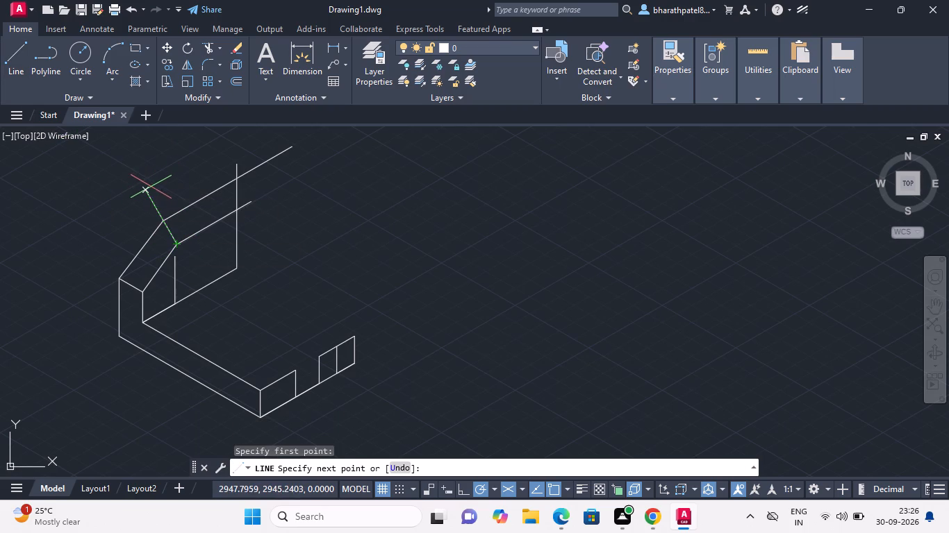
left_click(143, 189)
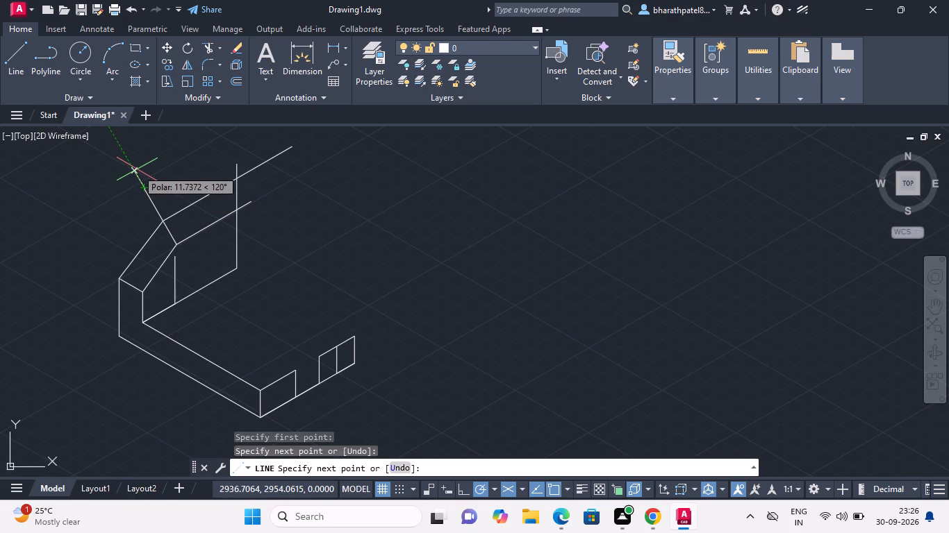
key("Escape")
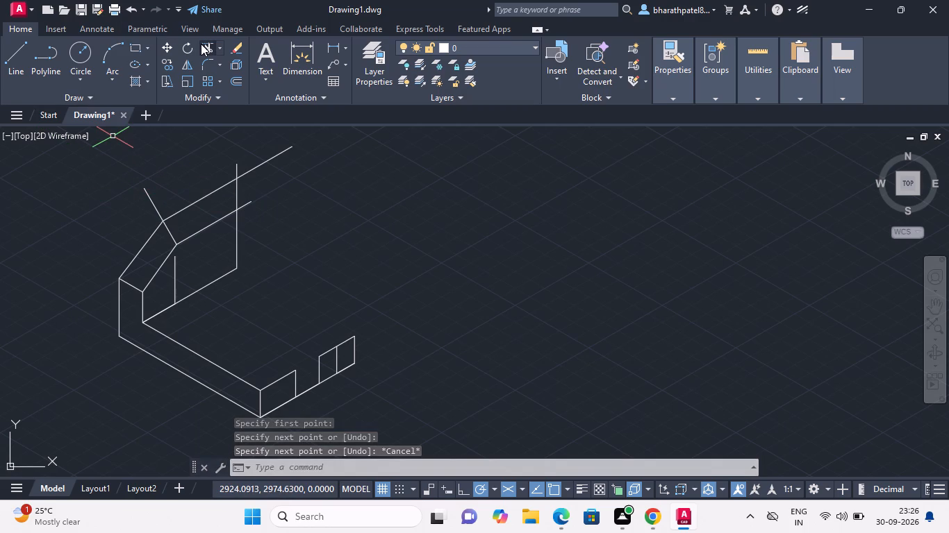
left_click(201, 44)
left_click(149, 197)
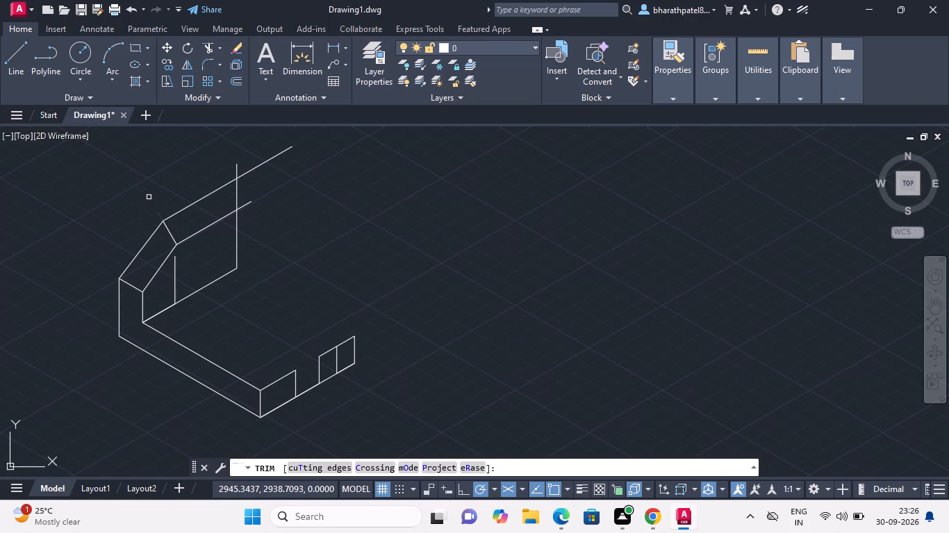
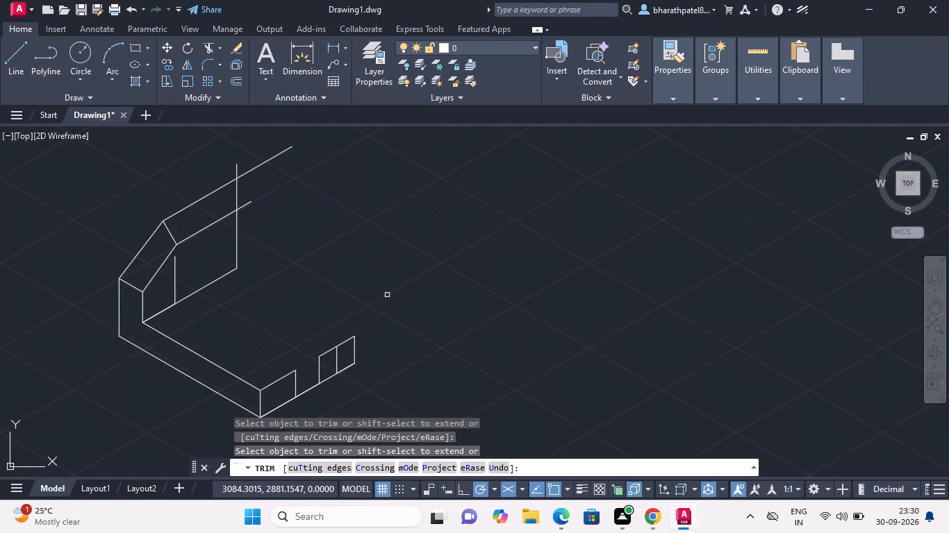
From the foot of the short inner vertical line, draw a 40-unit line at 330° and continue it with a long 30° line.
scroll(387, 295, "down", 1)
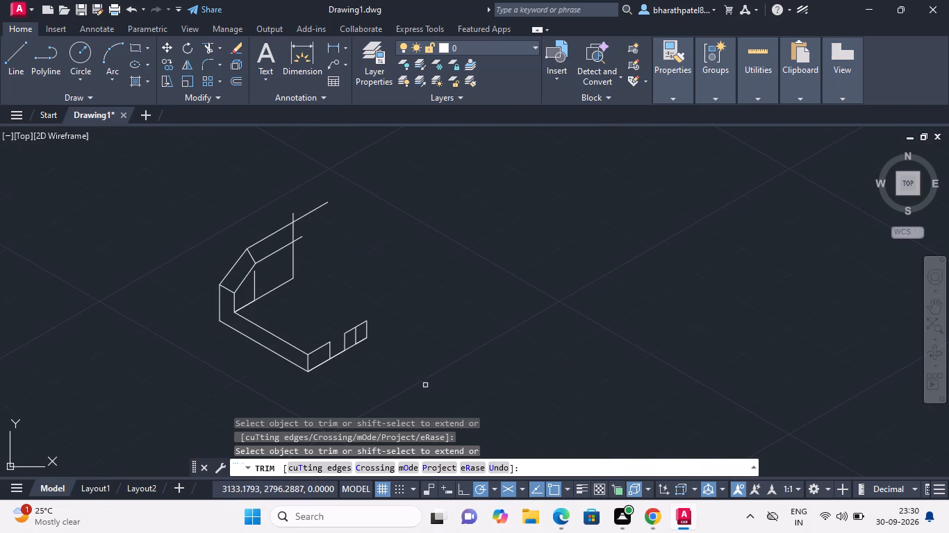
scroll(377, 348, "up", 1)
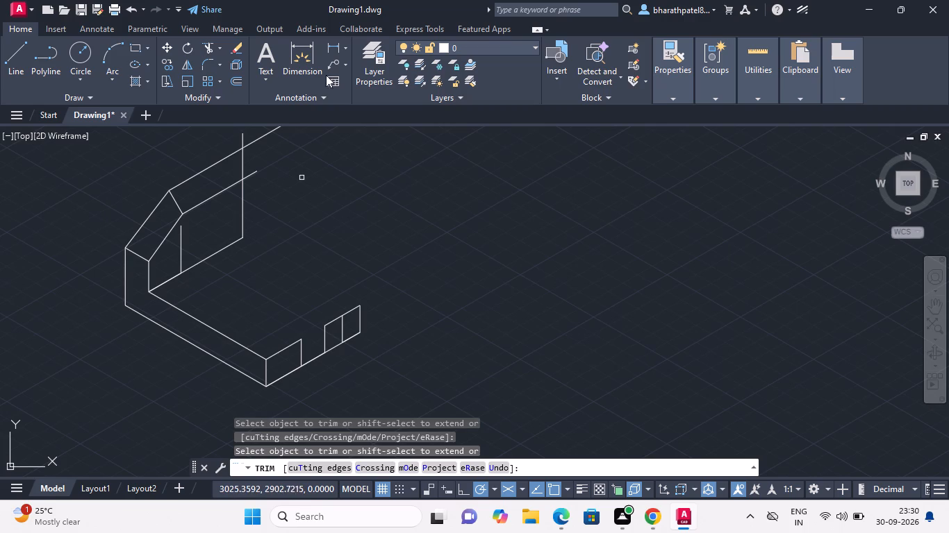
left_click(4, 46)
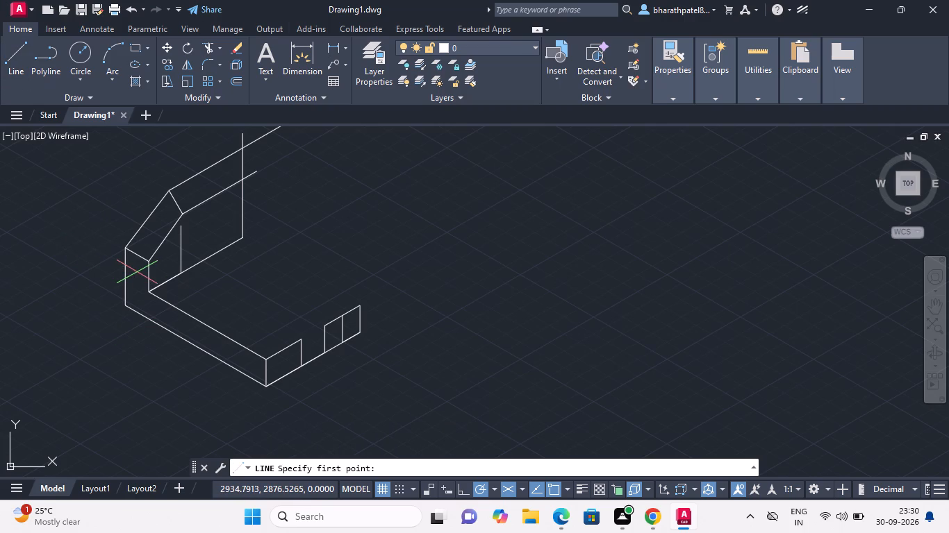
double_click(179, 273)
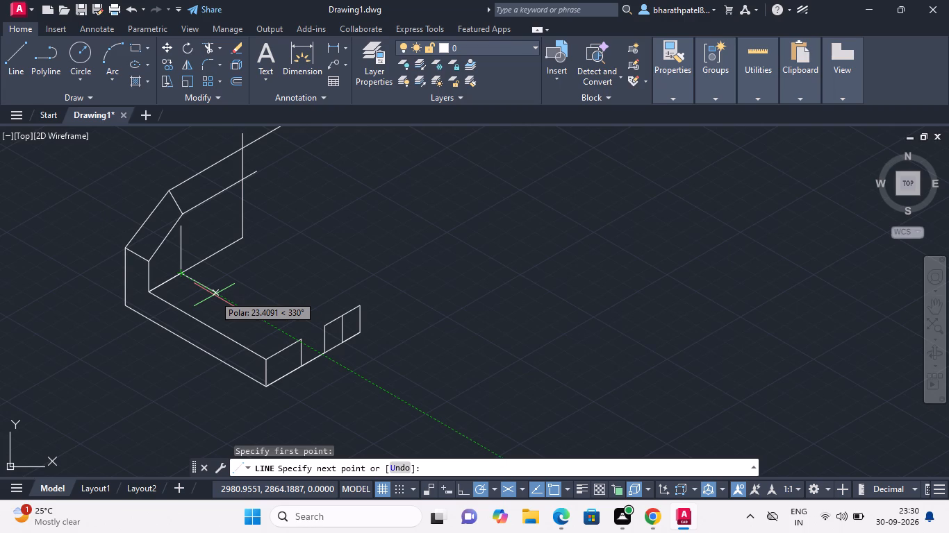
type("40")
key("Return")
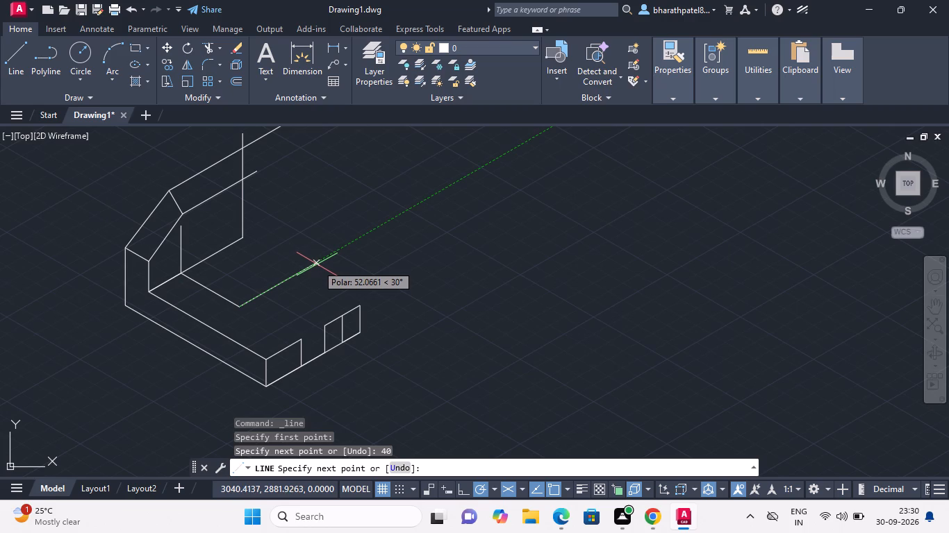
left_click(333, 253)
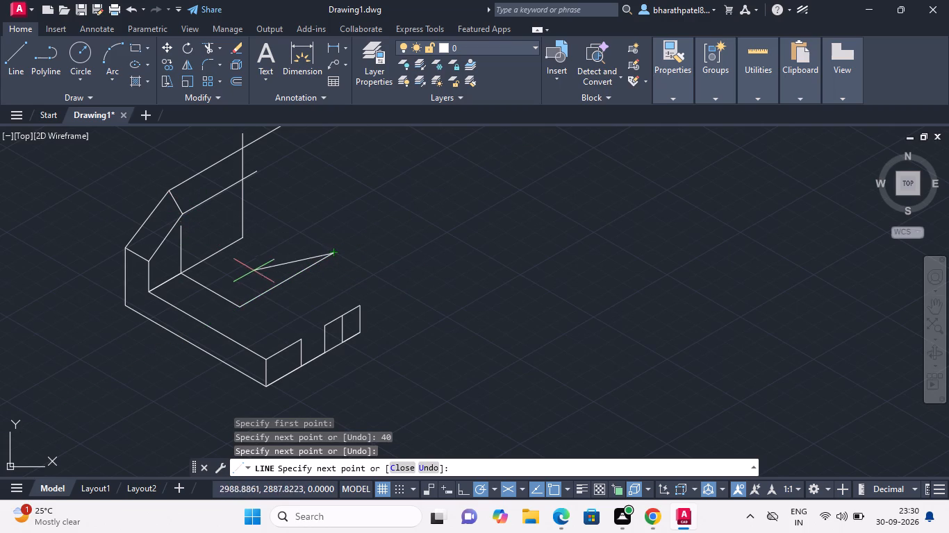
key("Escape")
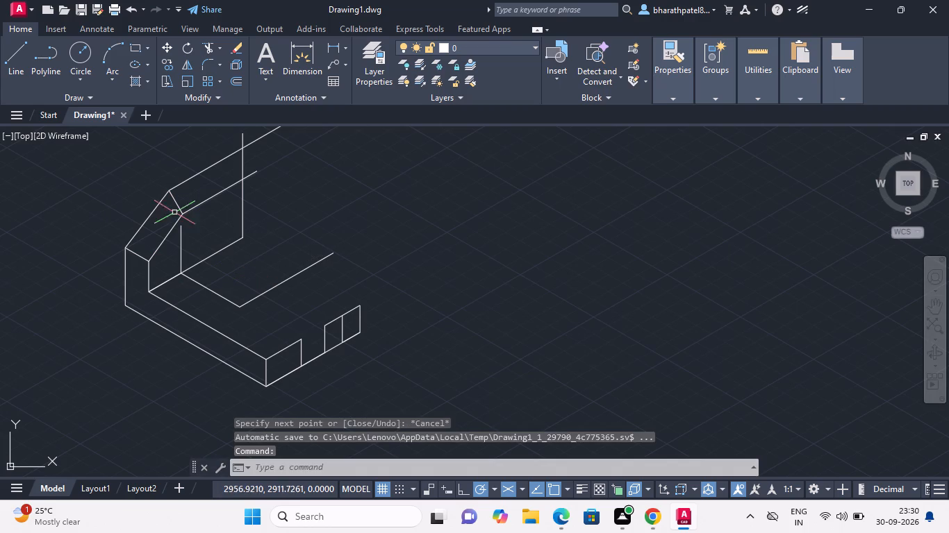
From the top of the divider on the base's slotted end, draw a line parallel to the base's long edges, crossing the new 30° line.
left_click(9, 80)
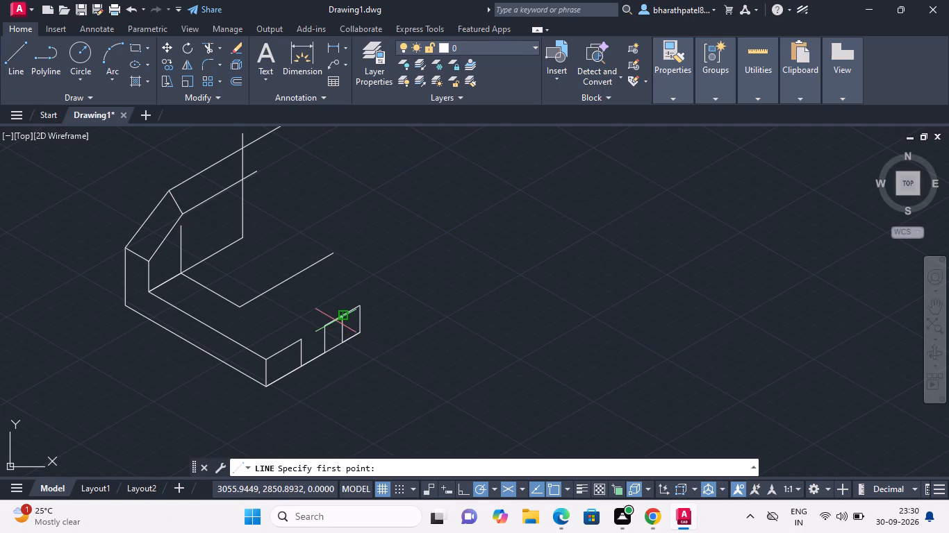
scroll(340, 317, "up", 3)
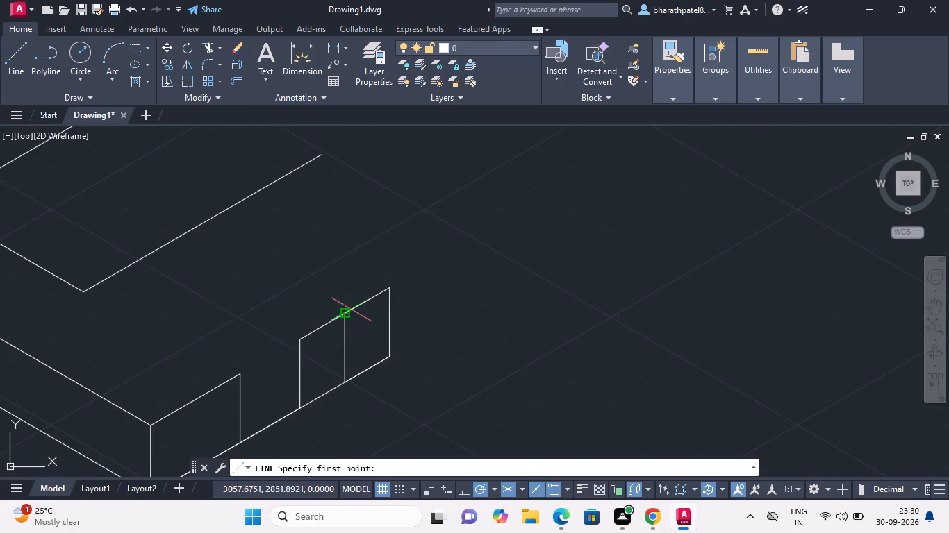
left_click(343, 316)
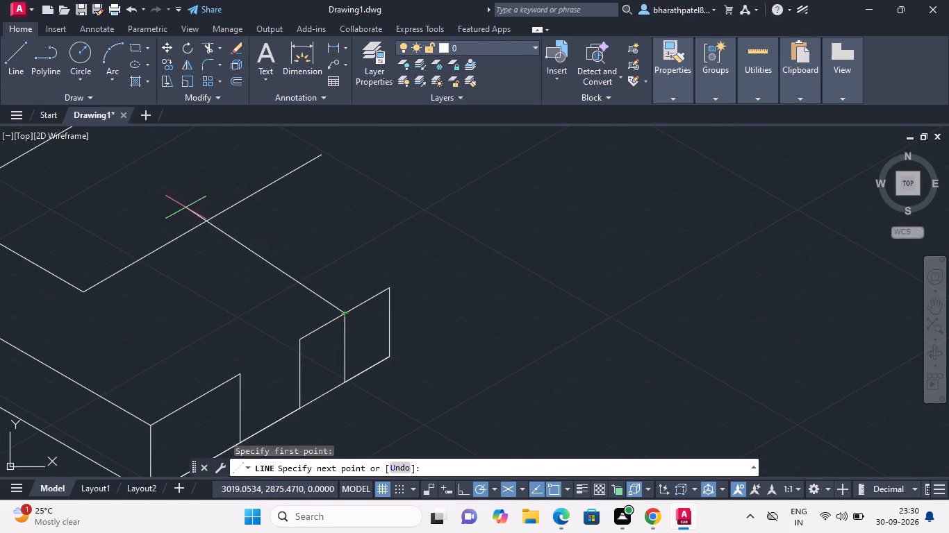
left_click(171, 210)
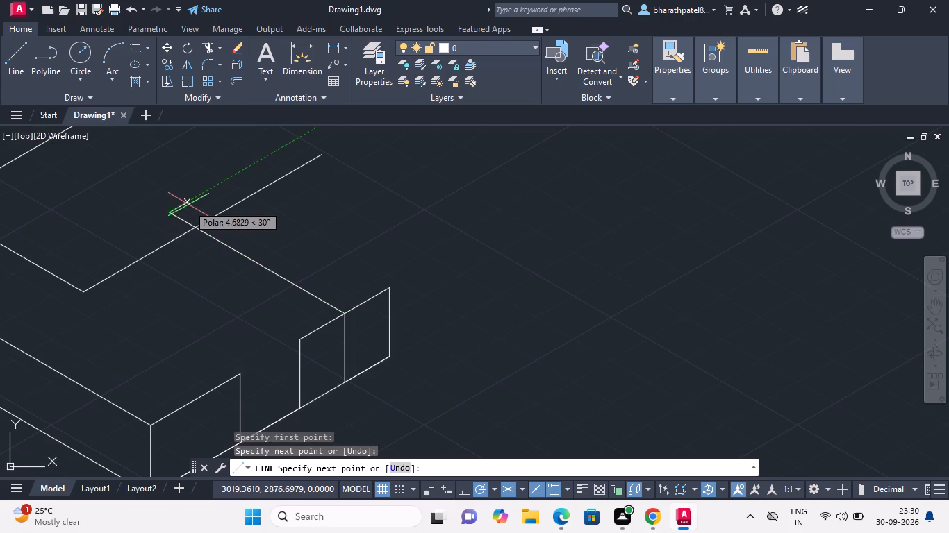
key("Escape")
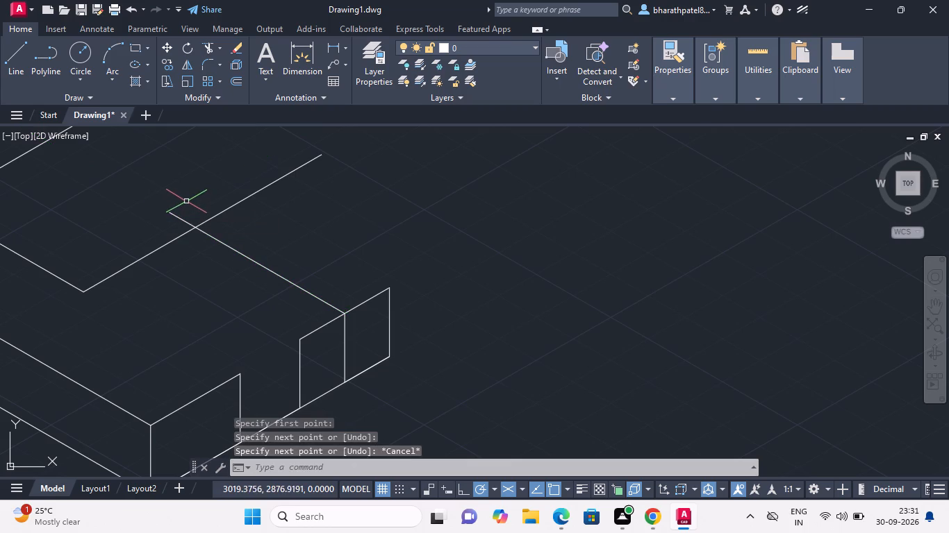
Trim both line ends that overshoot the crossing so the two lines meet in a corner on the base.
scroll(186, 200, "down", 3)
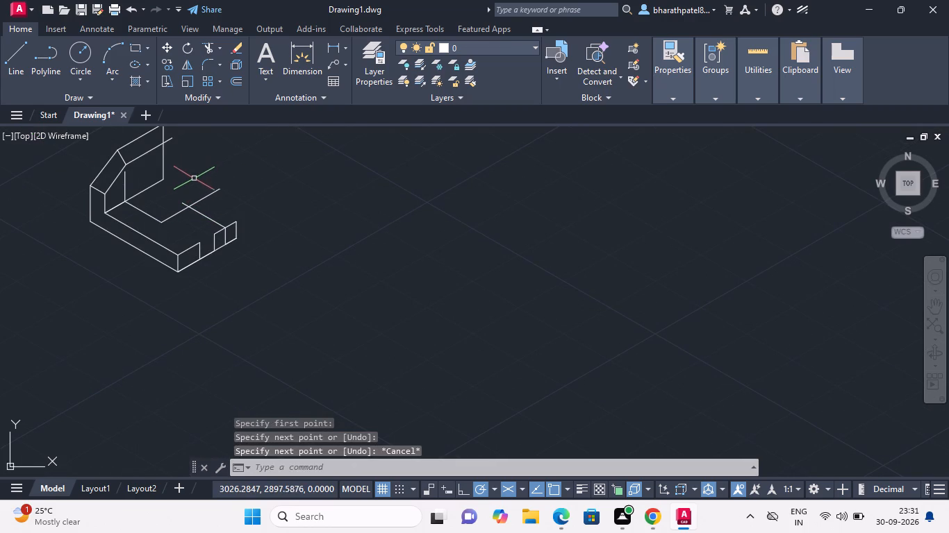
scroll(200, 172, "up", 3)
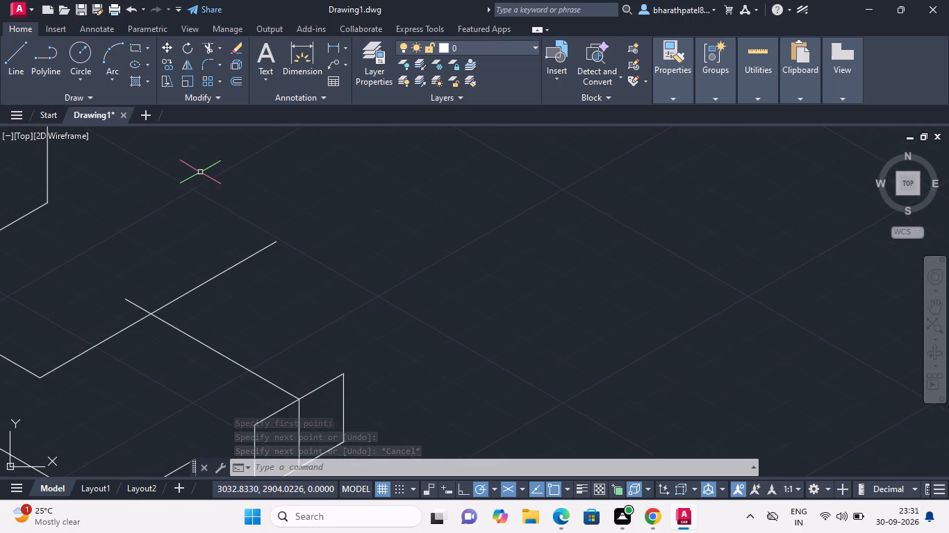
left_click(212, 49)
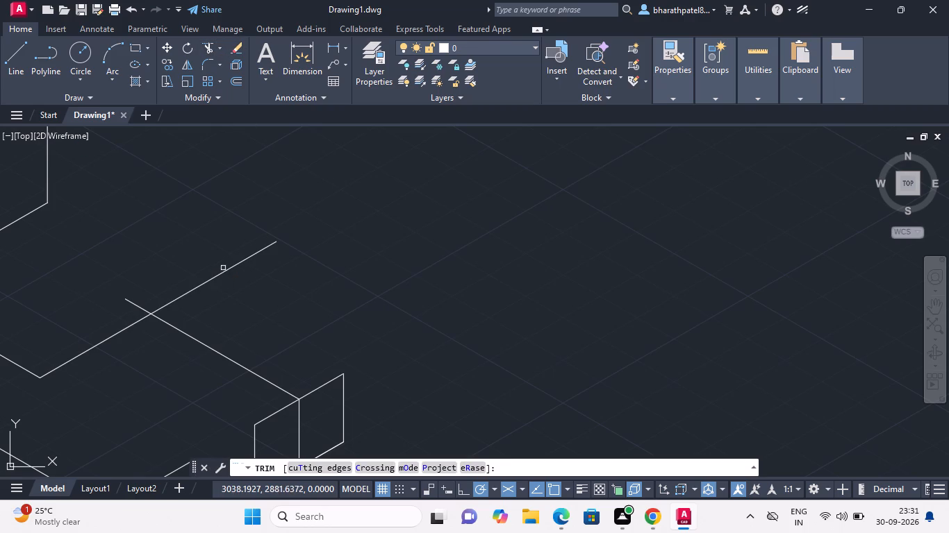
left_click(222, 273)
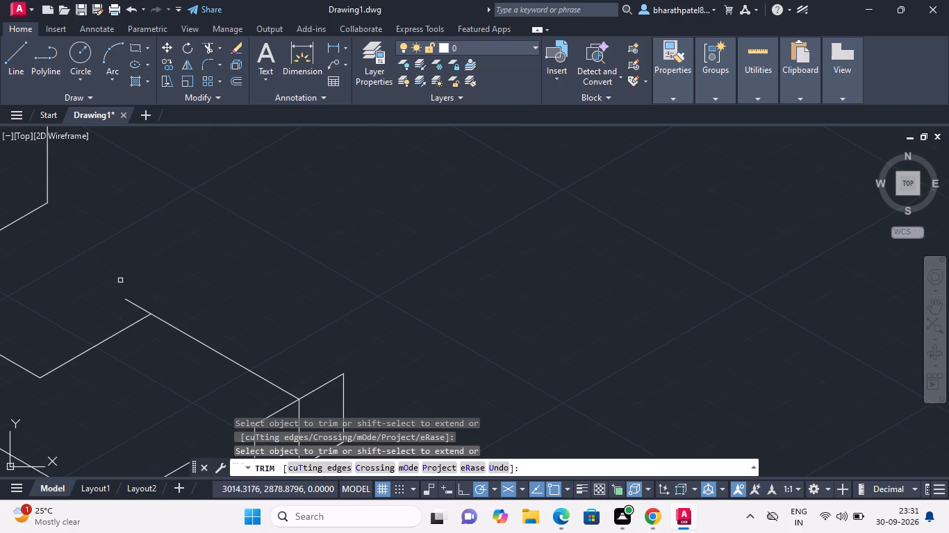
left_click(133, 300)
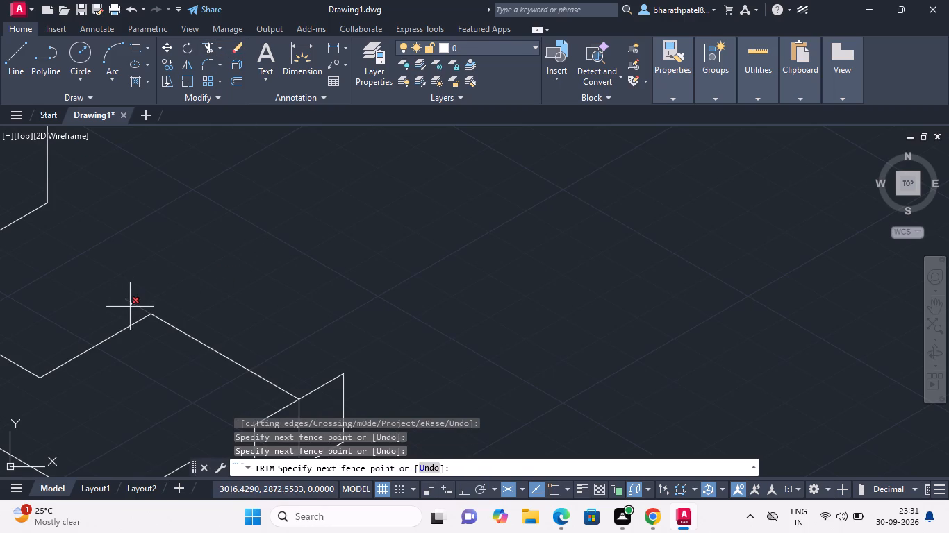
left_click(130, 307)
scroll(136, 291, "down", 4)
scroll(141, 256, "up", 2)
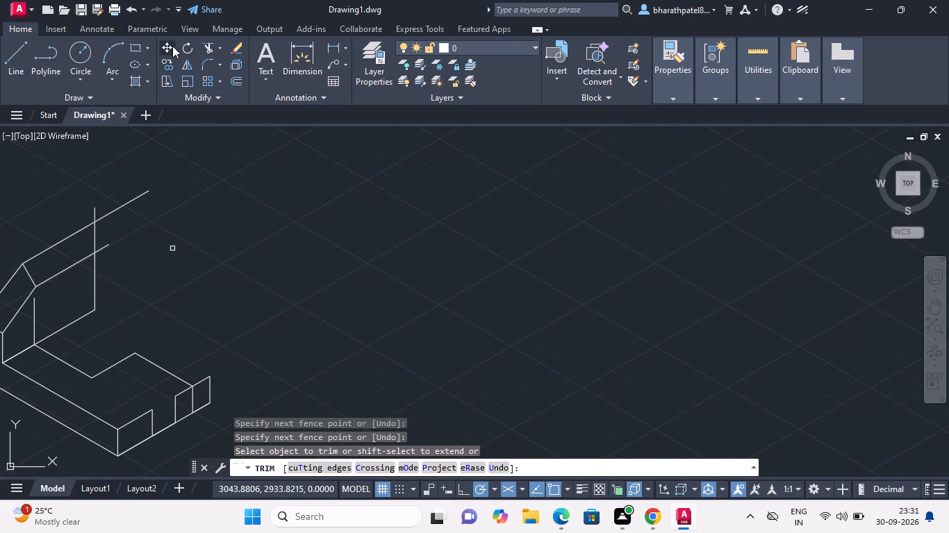
Draw a 28-unit vertical line up from the trimmed corner on the base.
left_click(25, 51)
left_click(135, 355)
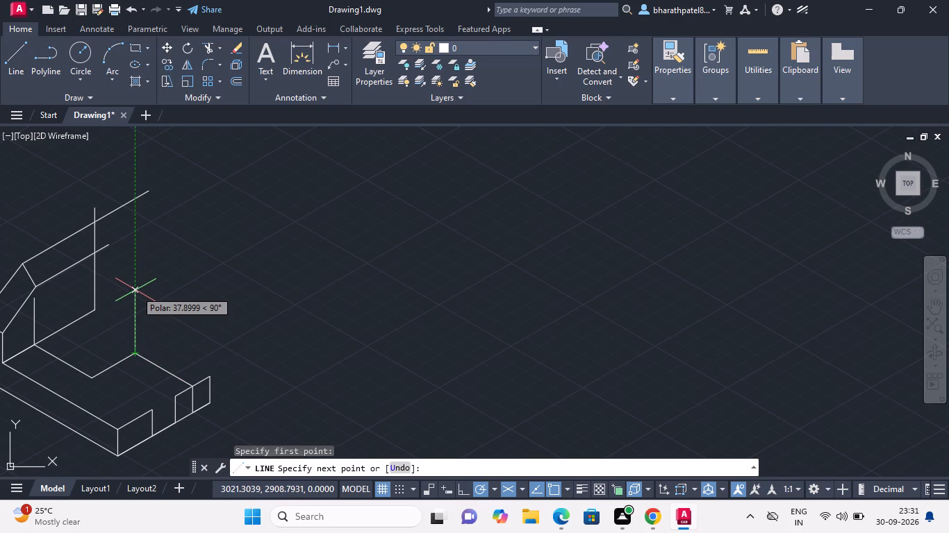
type("28")
key("Return")
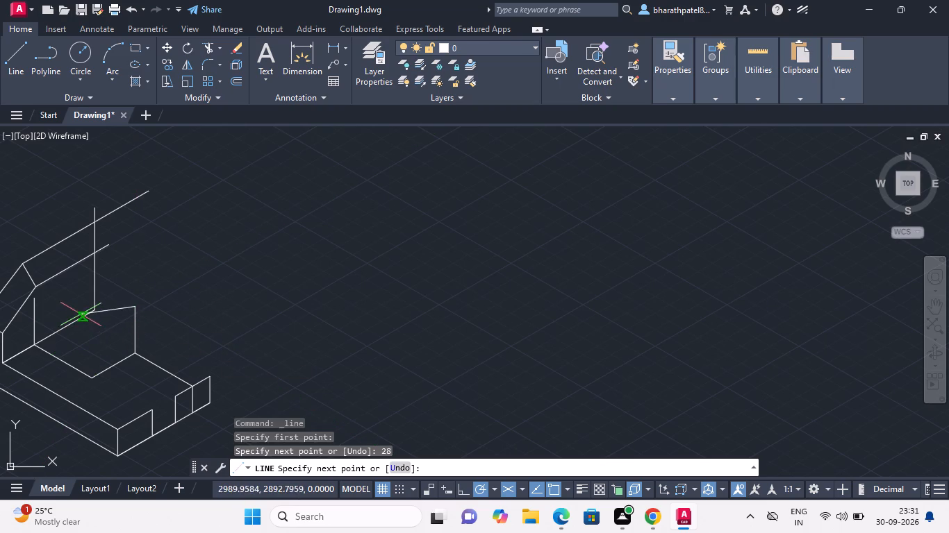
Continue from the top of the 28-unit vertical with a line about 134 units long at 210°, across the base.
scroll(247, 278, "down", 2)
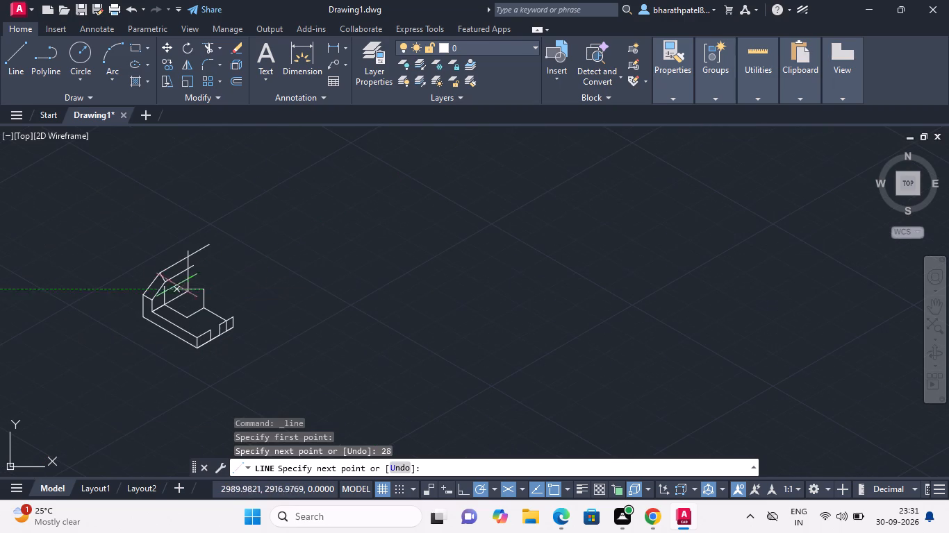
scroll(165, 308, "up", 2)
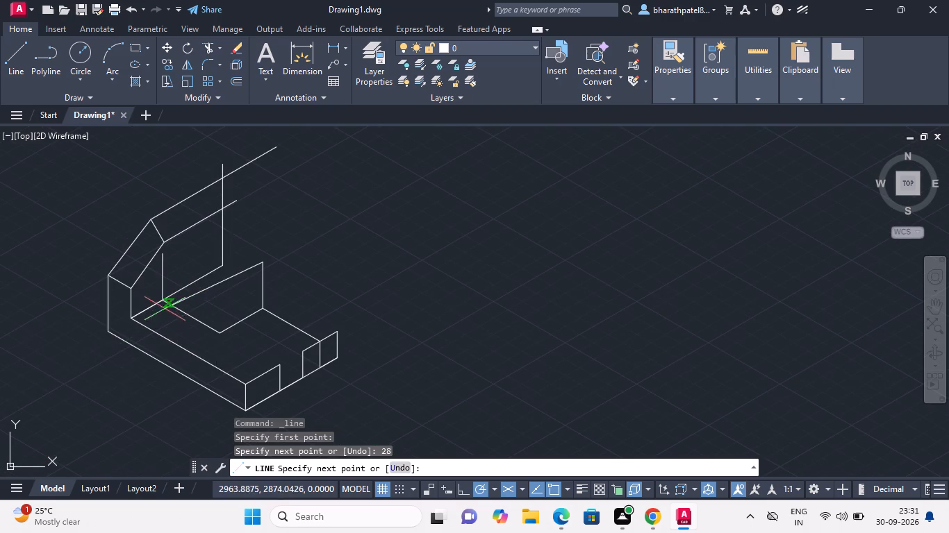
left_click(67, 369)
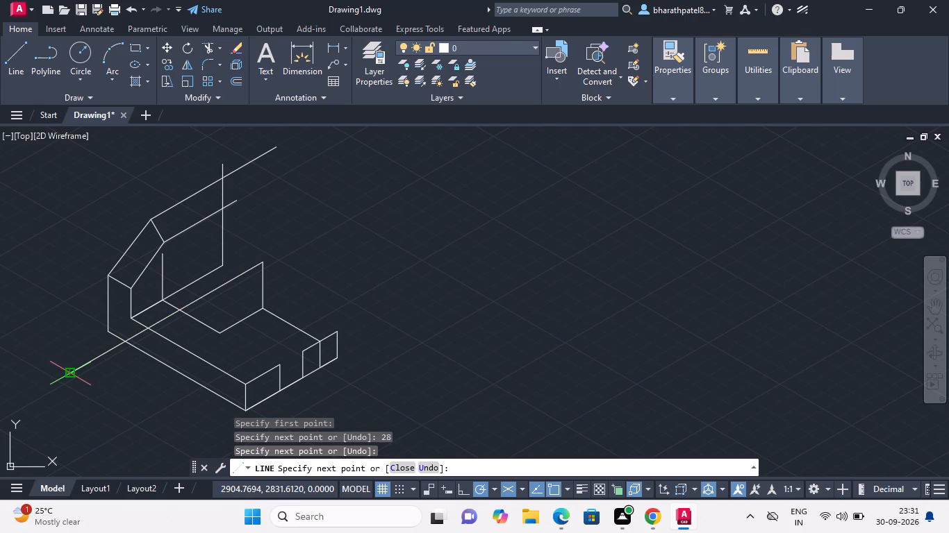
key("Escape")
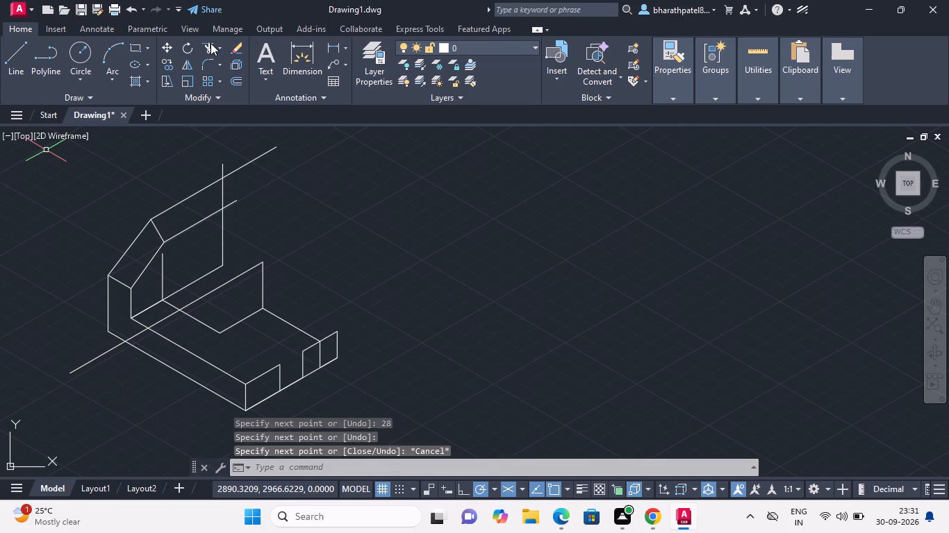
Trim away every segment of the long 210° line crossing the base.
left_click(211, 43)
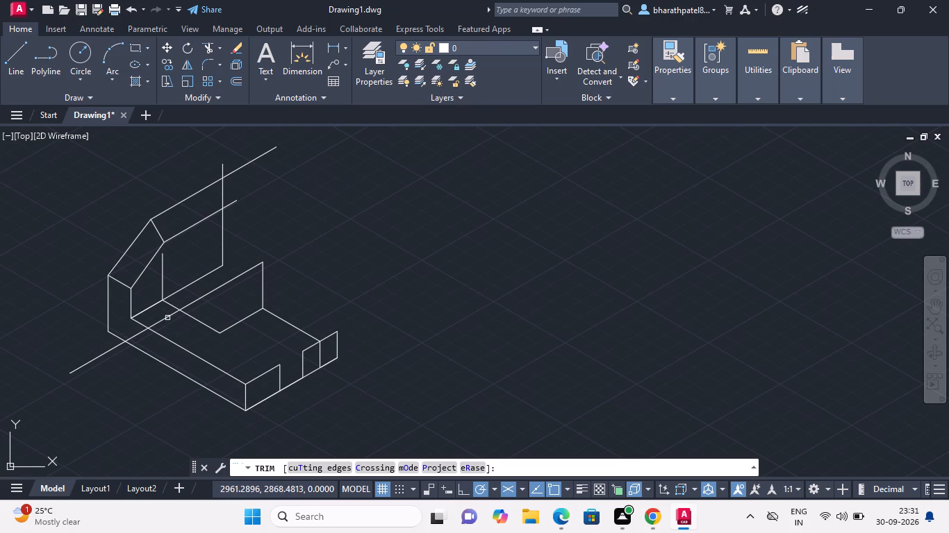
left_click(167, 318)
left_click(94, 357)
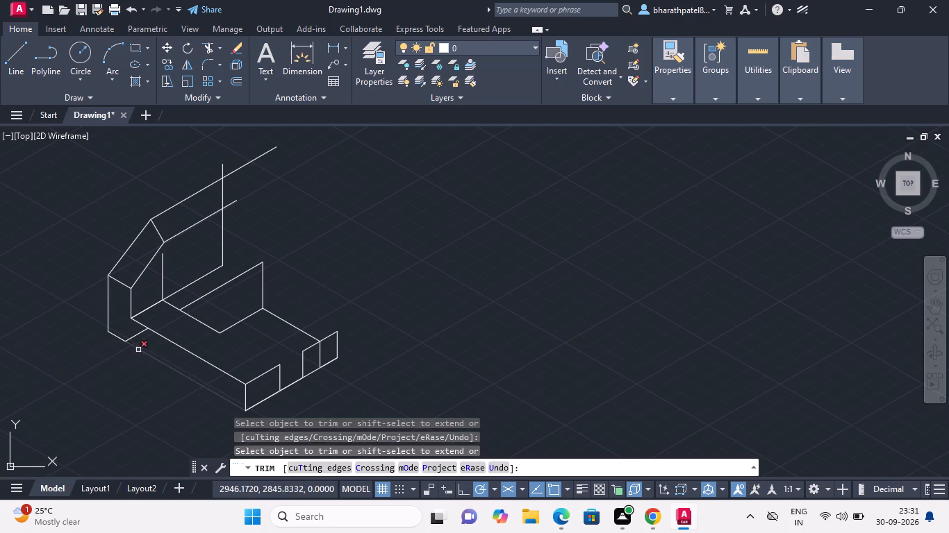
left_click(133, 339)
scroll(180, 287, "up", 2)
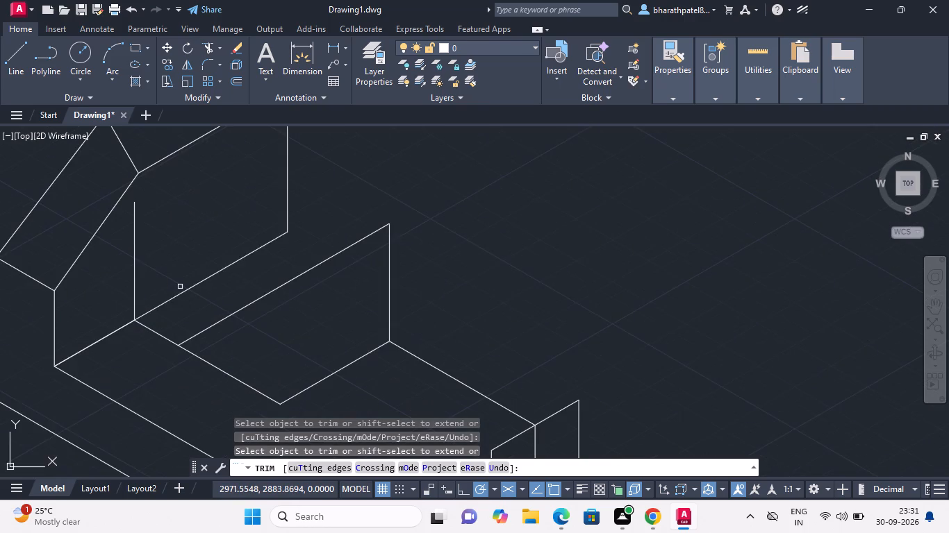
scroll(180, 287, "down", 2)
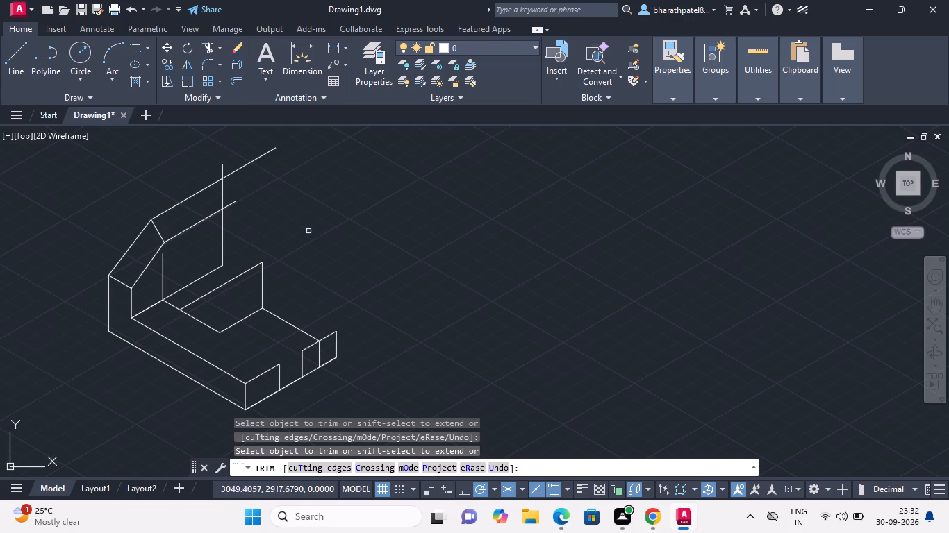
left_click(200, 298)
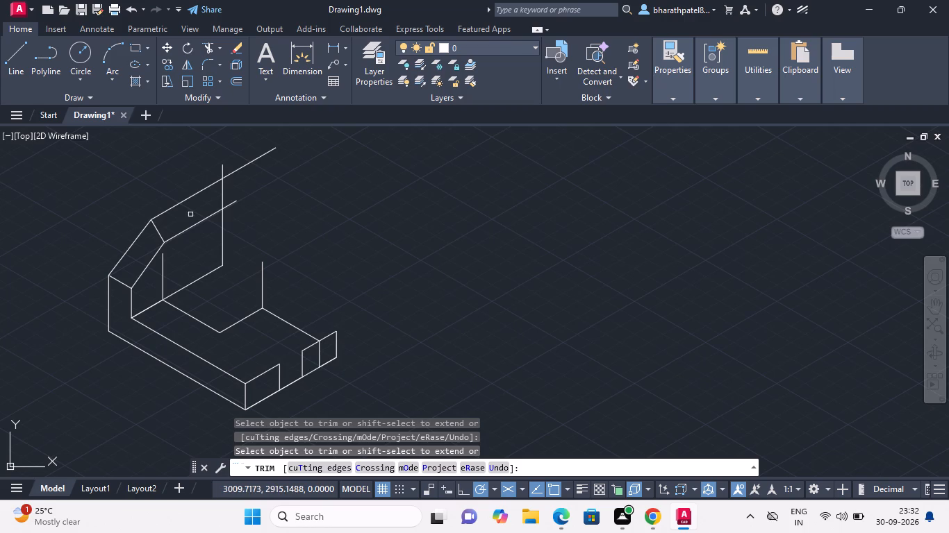
Draw a sloped edge from the base's outer upper corner to the 28-unit vertical's top, a 12-unit edge at 210°, and a sloped edge to the divider's top.
left_click(13, 60)
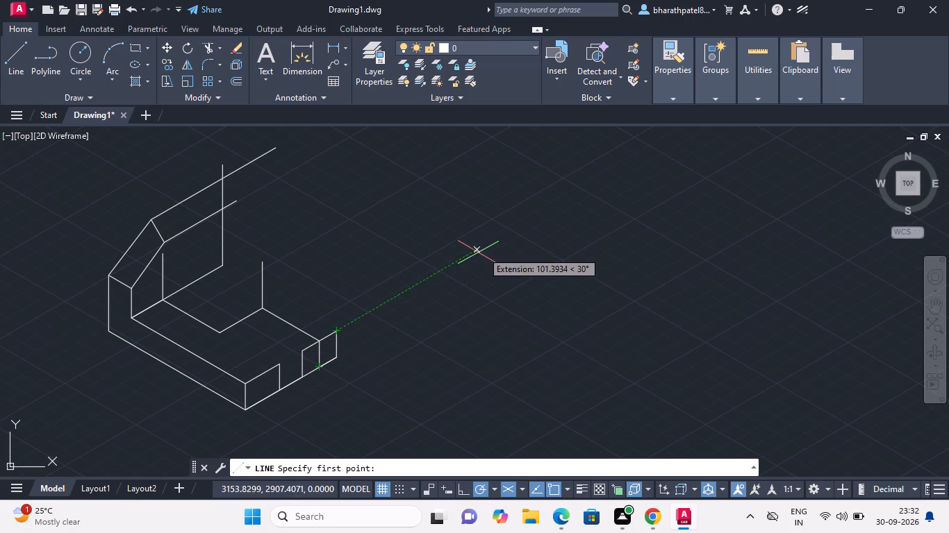
left_click(336, 330)
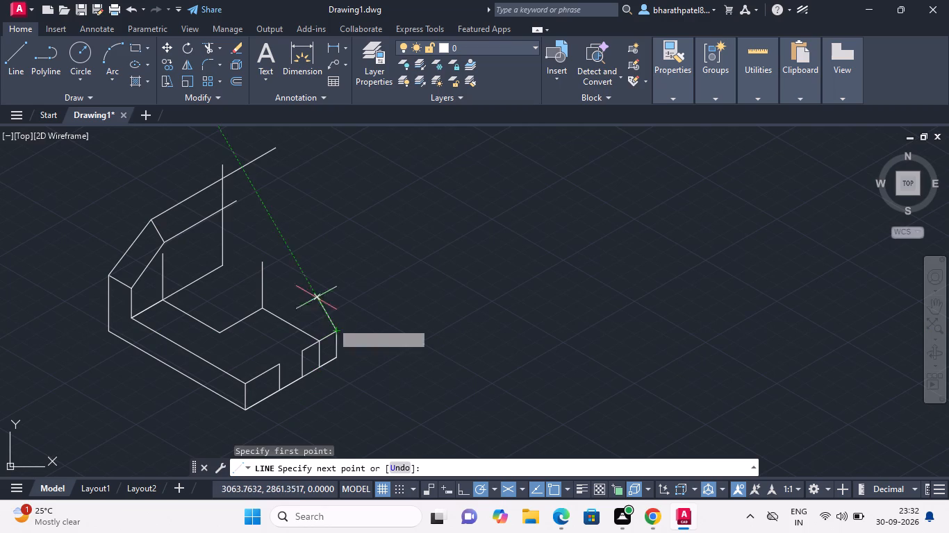
left_click(264, 258)
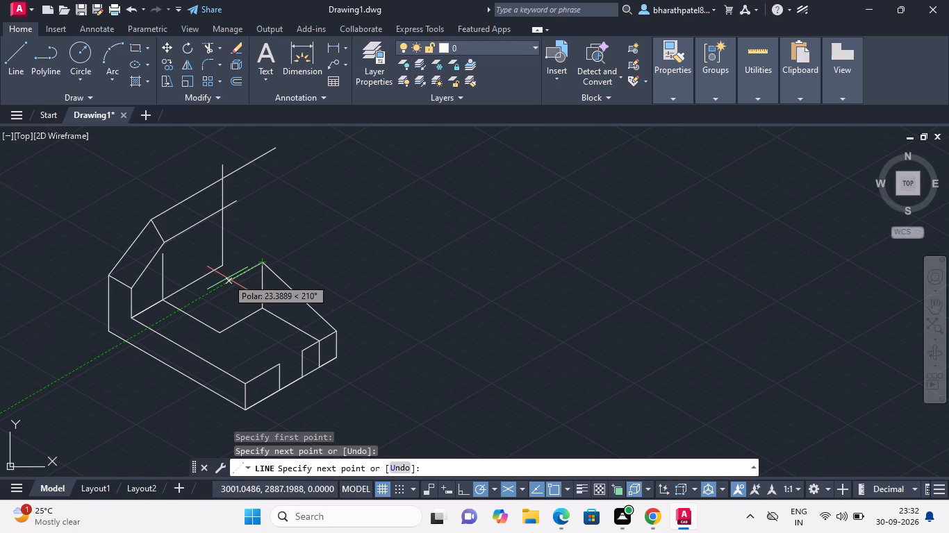
type("12")
key("Return")
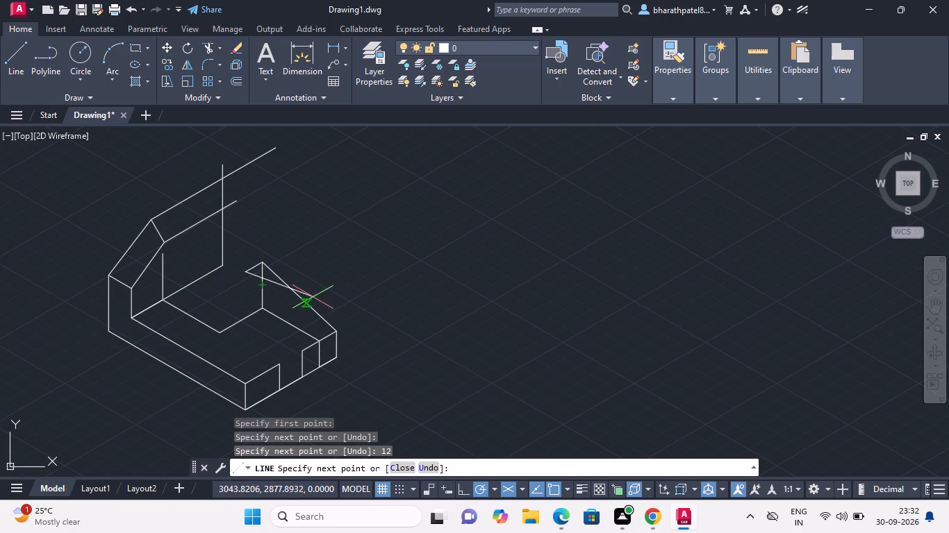
scroll(316, 344, "up", 4)
left_click(327, 335)
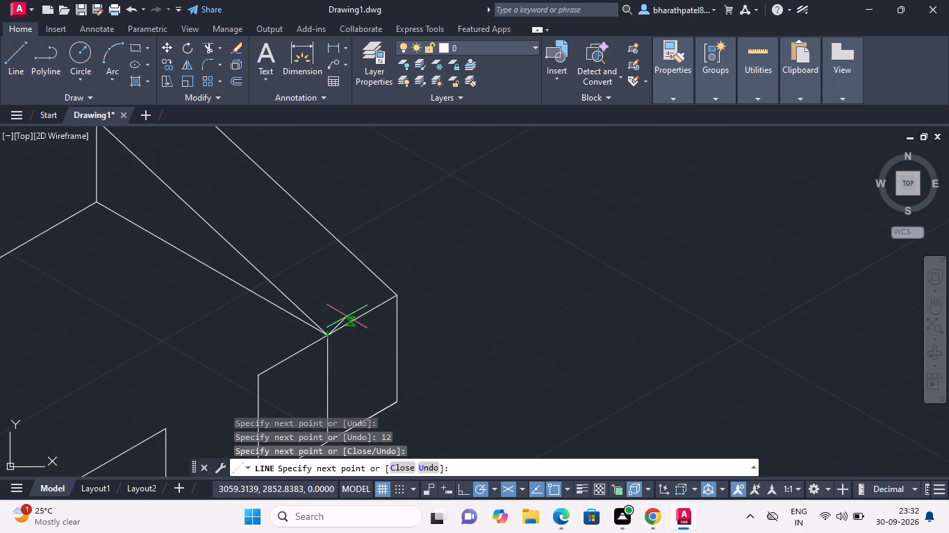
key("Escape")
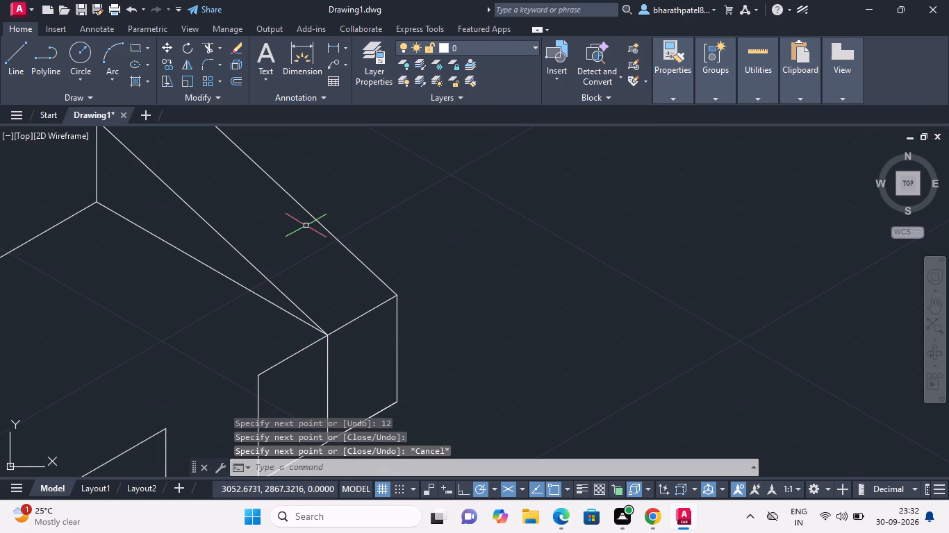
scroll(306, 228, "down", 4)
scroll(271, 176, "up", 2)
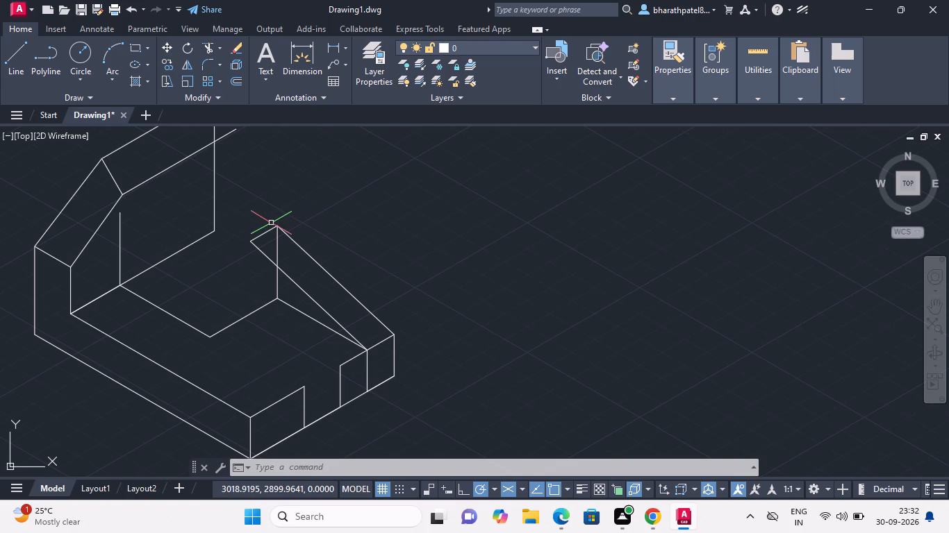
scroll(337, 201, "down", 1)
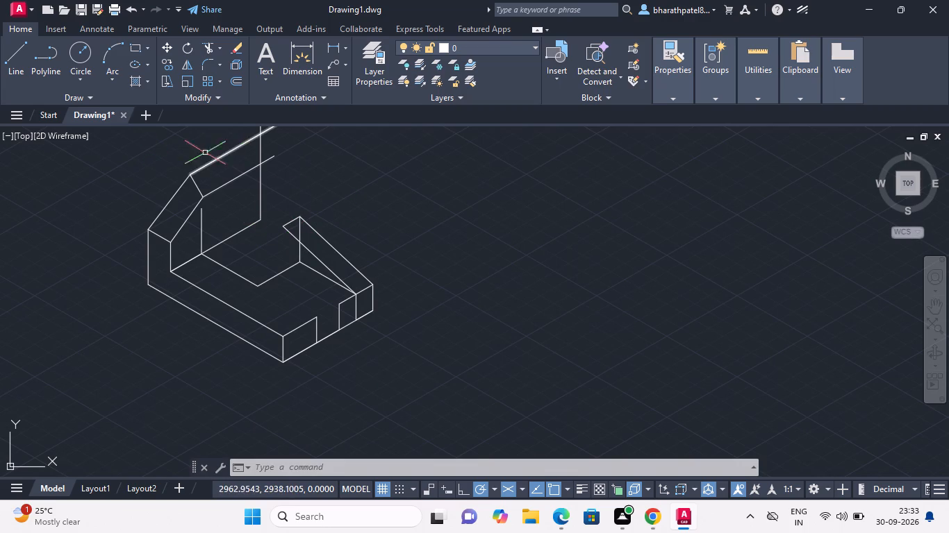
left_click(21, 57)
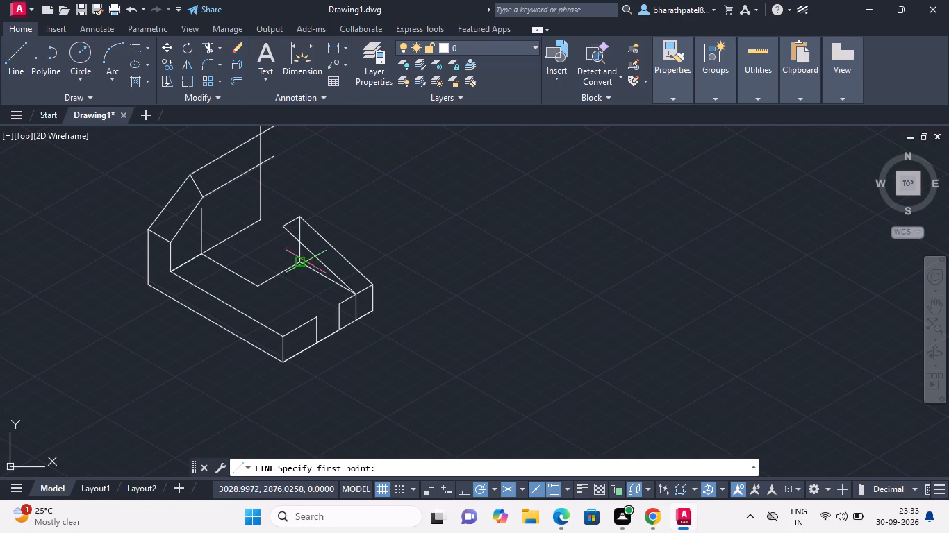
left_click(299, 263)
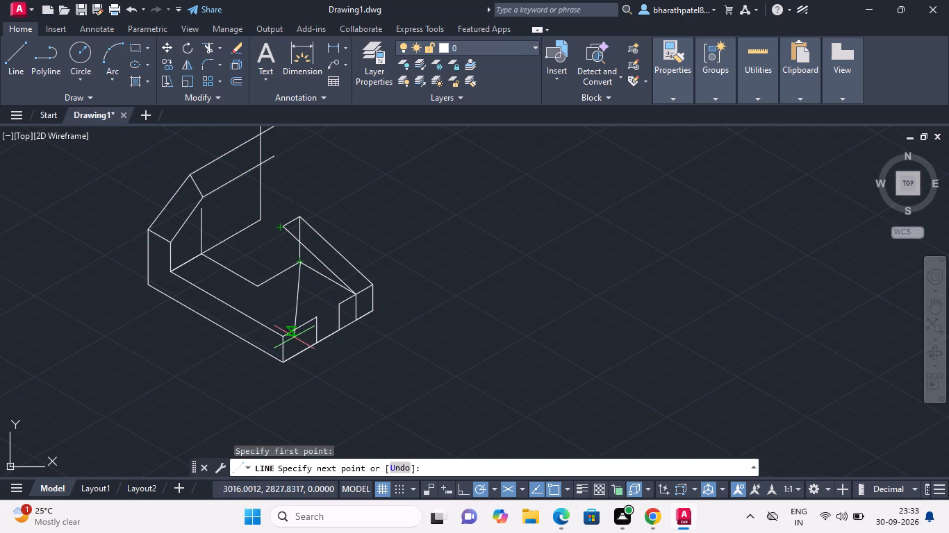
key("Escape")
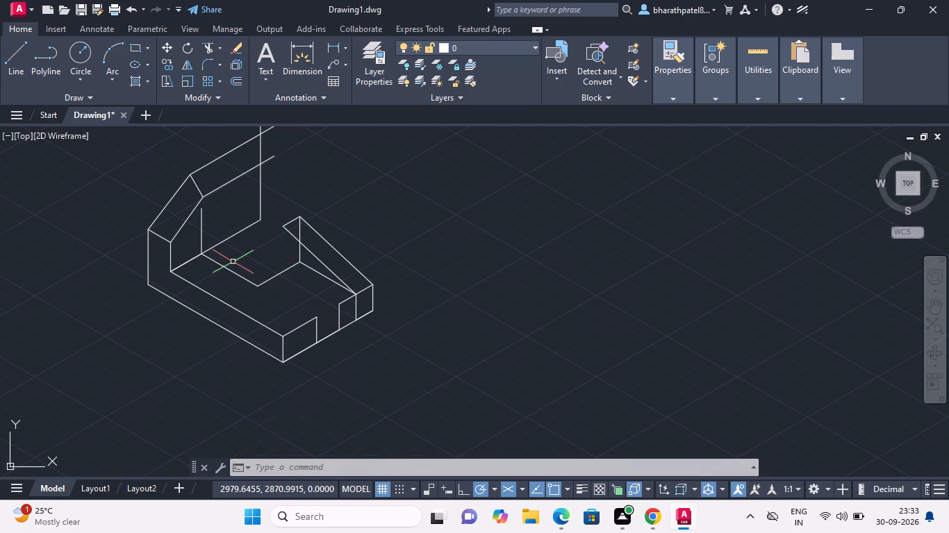
Erase the rib's two sloped edges and the short 12-unit edge joining their upper ends.
left_click(287, 222)
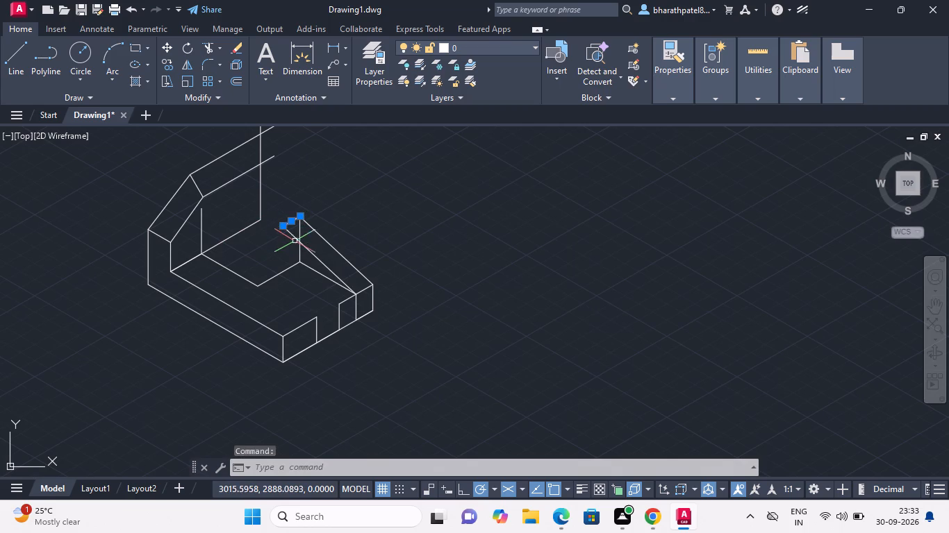
left_click(316, 257)
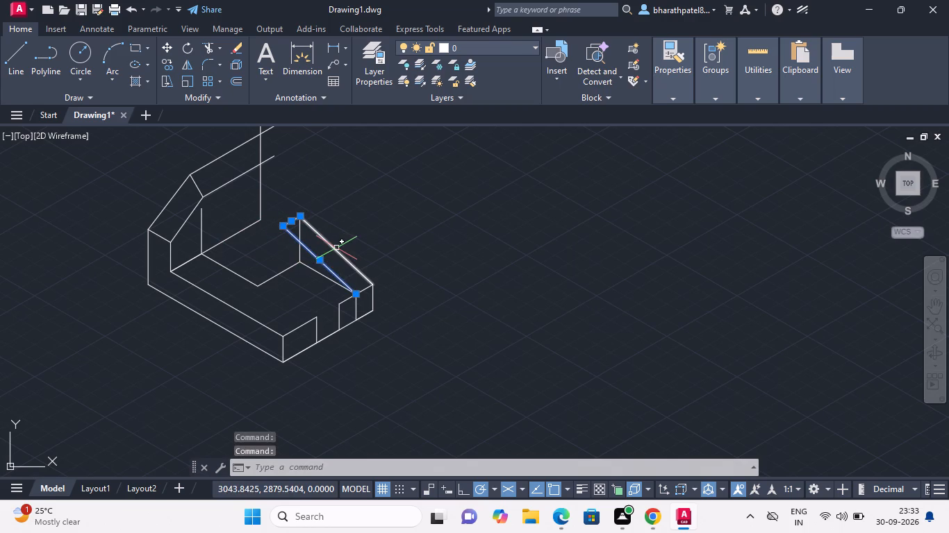
left_click(331, 245)
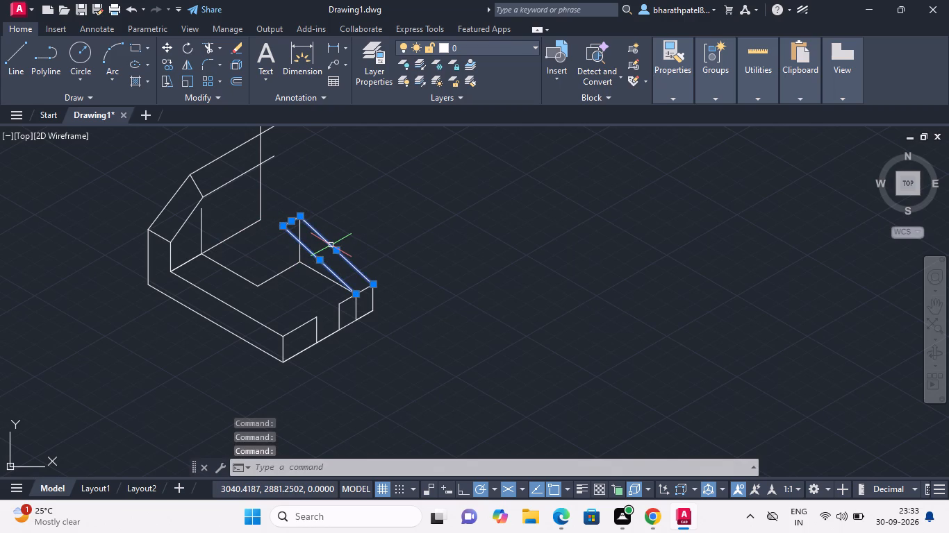
key("Delete")
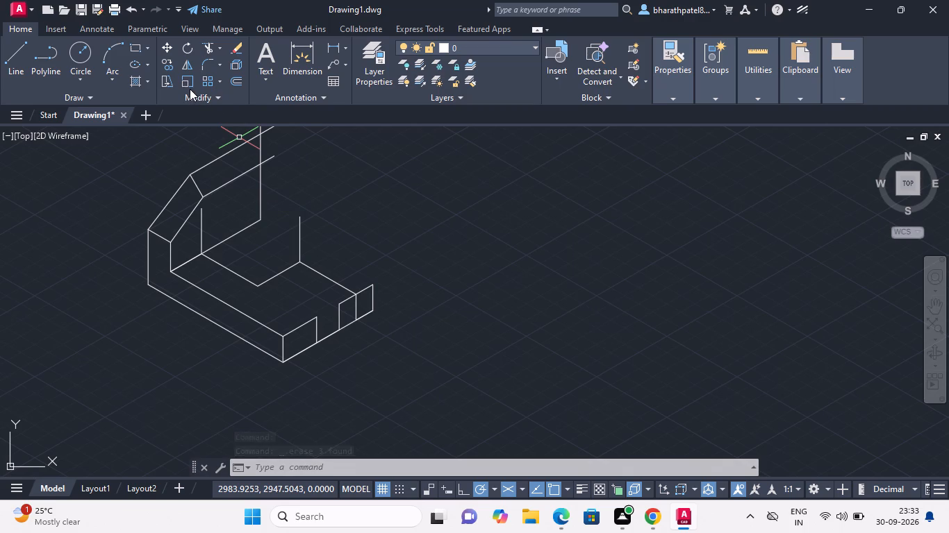
Redraw the rib with a sloped edge from the divider's top to the 28-unit vertical's top, a 12-unit edge at 30°, and a sloped edge to the base's outer corner.
left_click(11, 60)
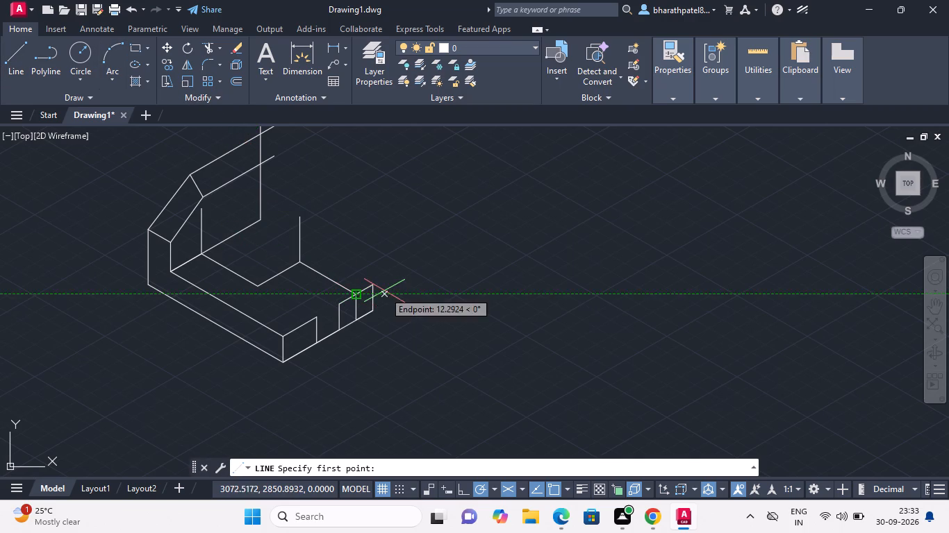
left_click(352, 295)
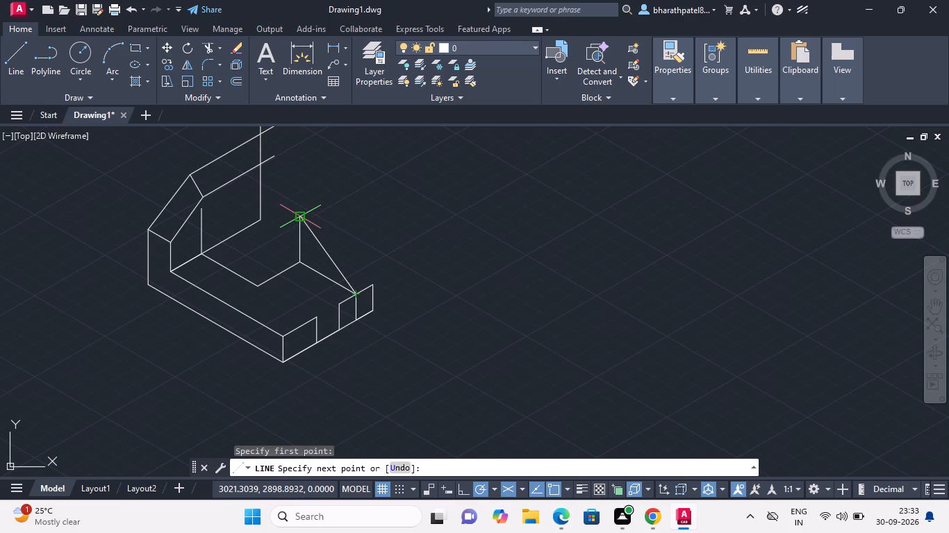
left_click(299, 214)
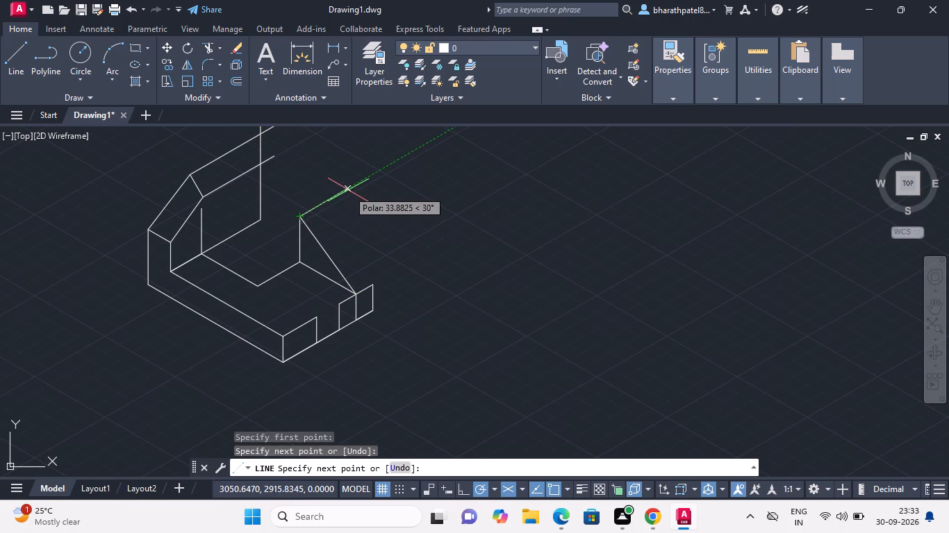
type("12")
key("Return")
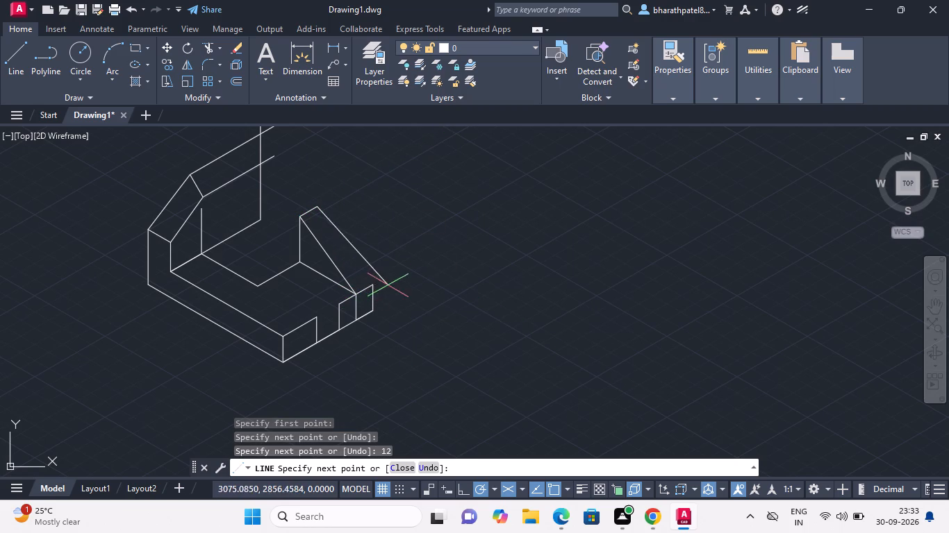
scroll(374, 287, "up", 4)
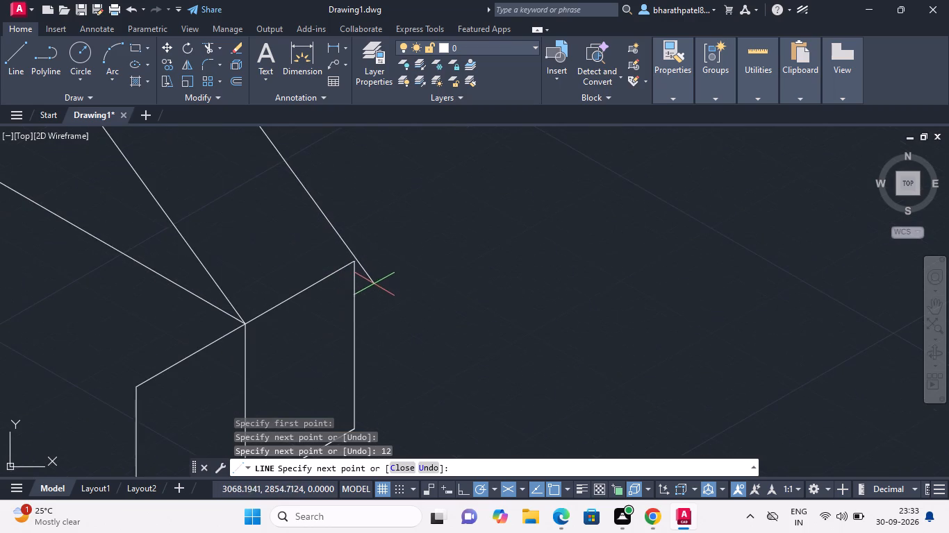
left_click(352, 262)
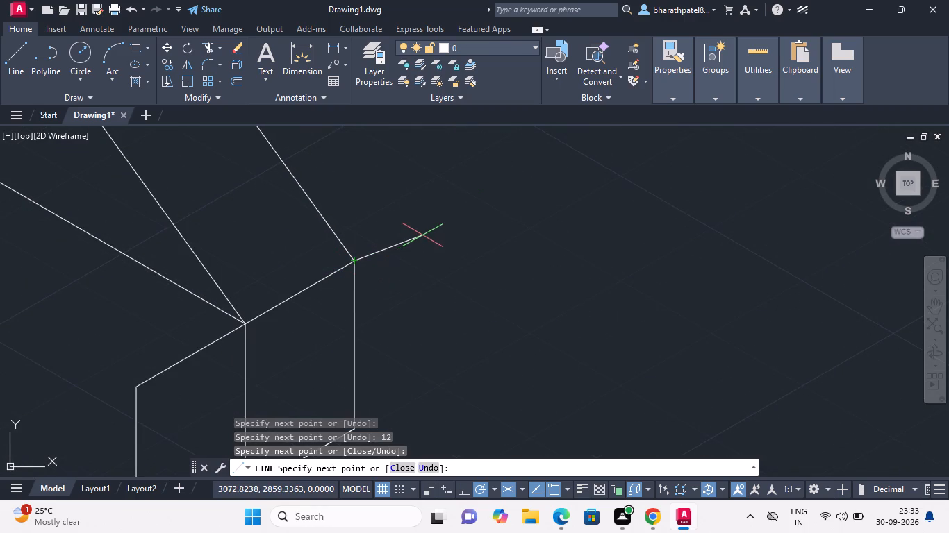
key("Escape")
Draw a 28-unit vertical up from the recess's inner corner on the base and connect its top to the top of the rib's vertical.
scroll(418, 237, "down", 4)
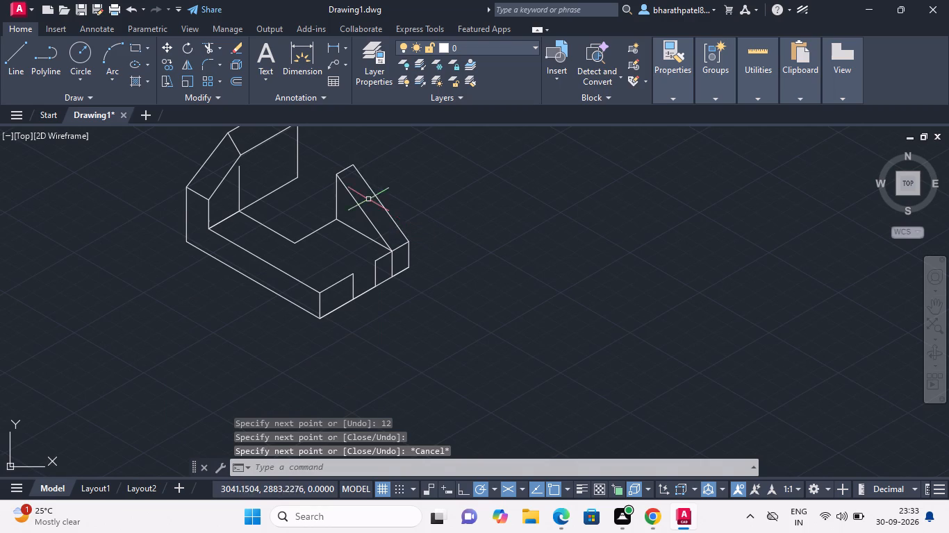
scroll(358, 130, "up", 1)
scroll(333, 174, "down", 2)
scroll(324, 164, "up", 2)
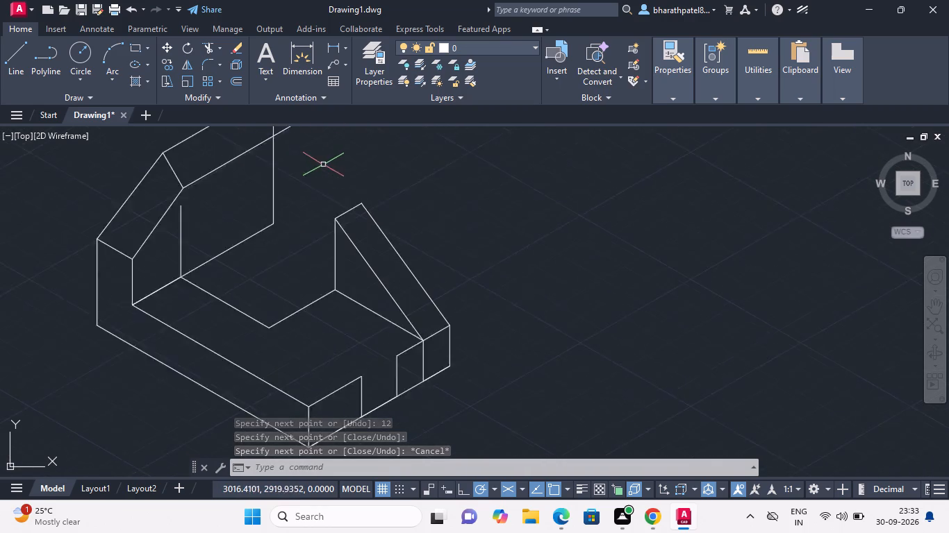
scroll(323, 164, "up", 1)
scroll(323, 164, "down", 2)
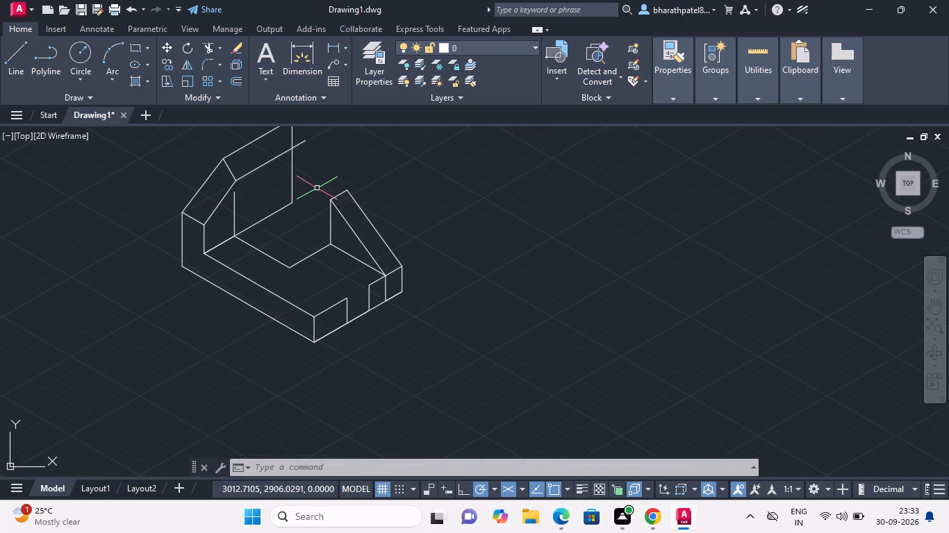
scroll(345, 212, "down", 2)
scroll(343, 185, "up", 2)
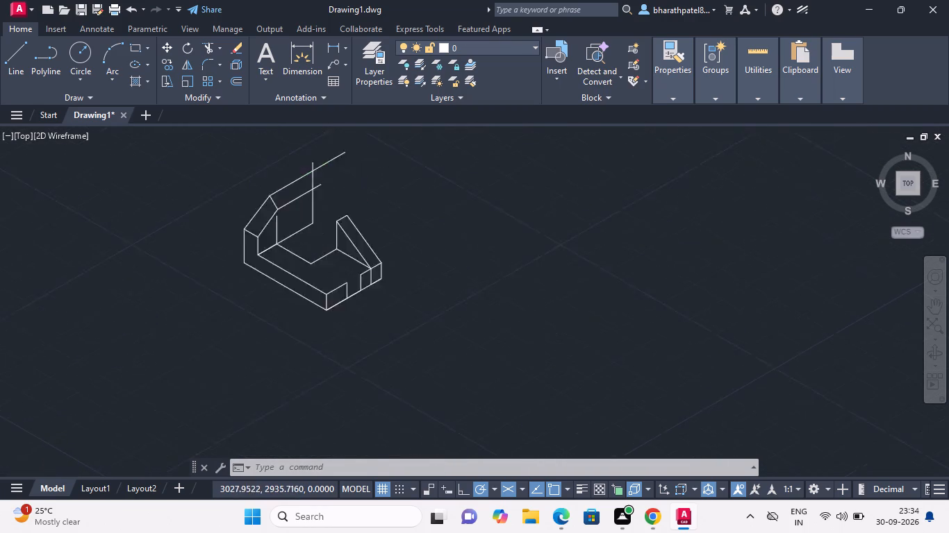
scroll(343, 185, "up", 1)
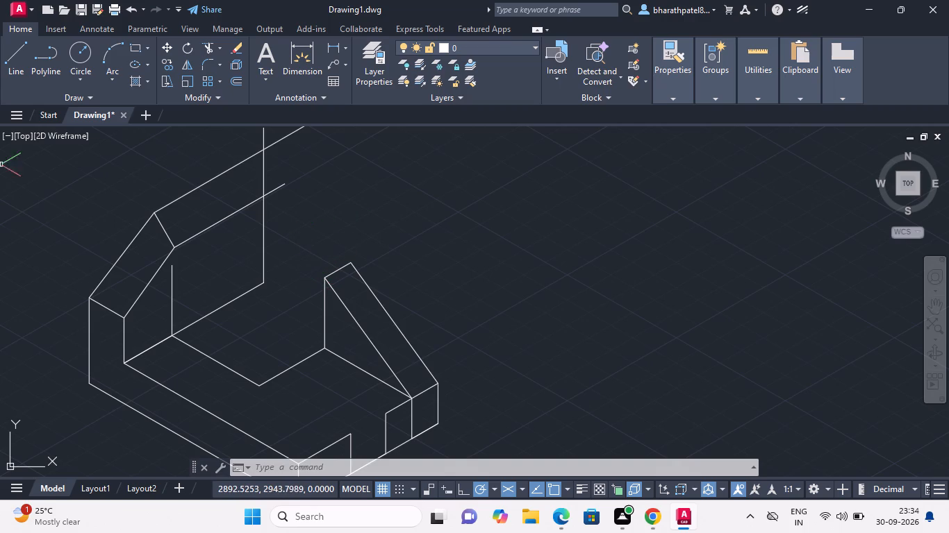
left_click(10, 60)
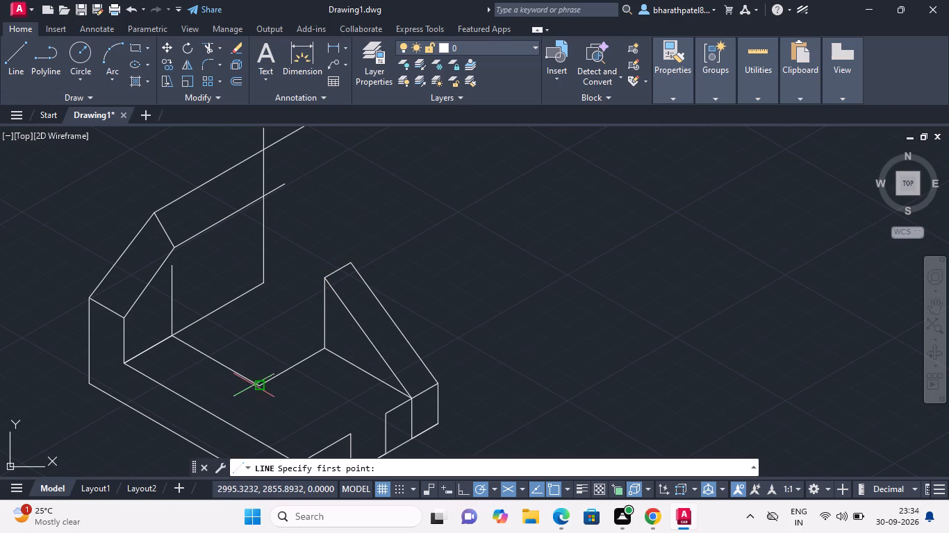
double_click(256, 385)
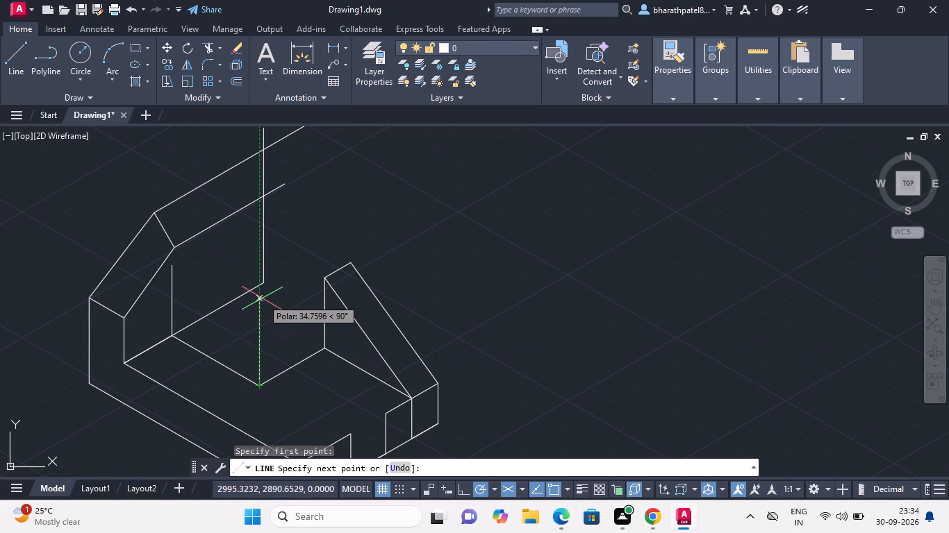
type("28")
key("Return")
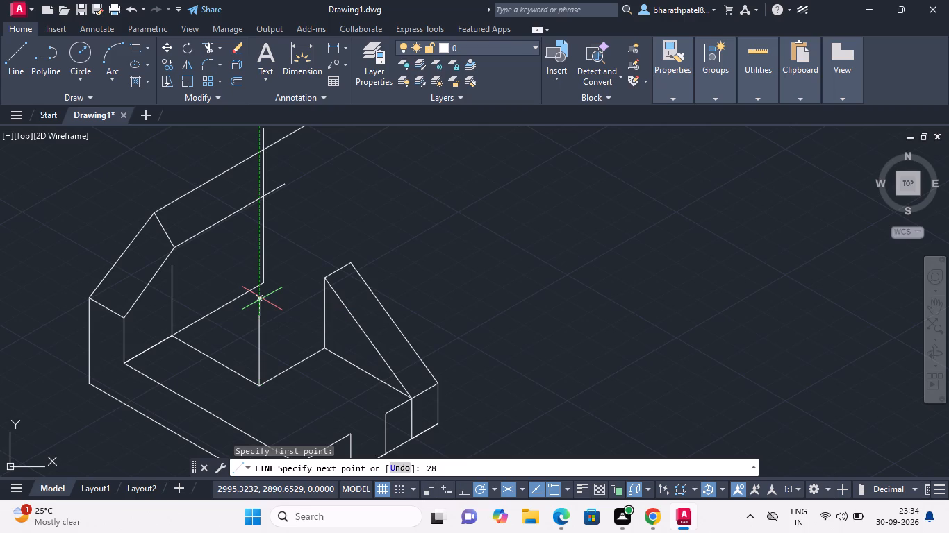
left_click(322, 280)
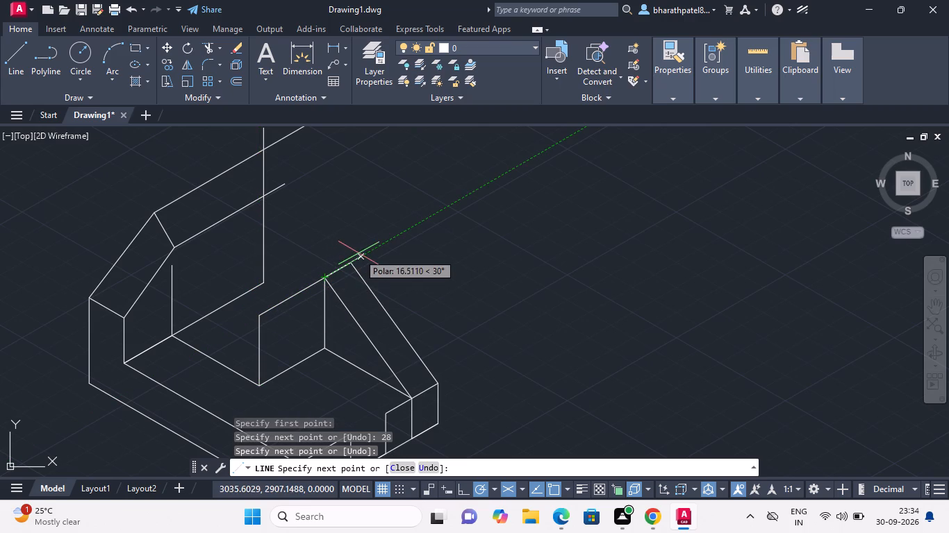
key("Escape")
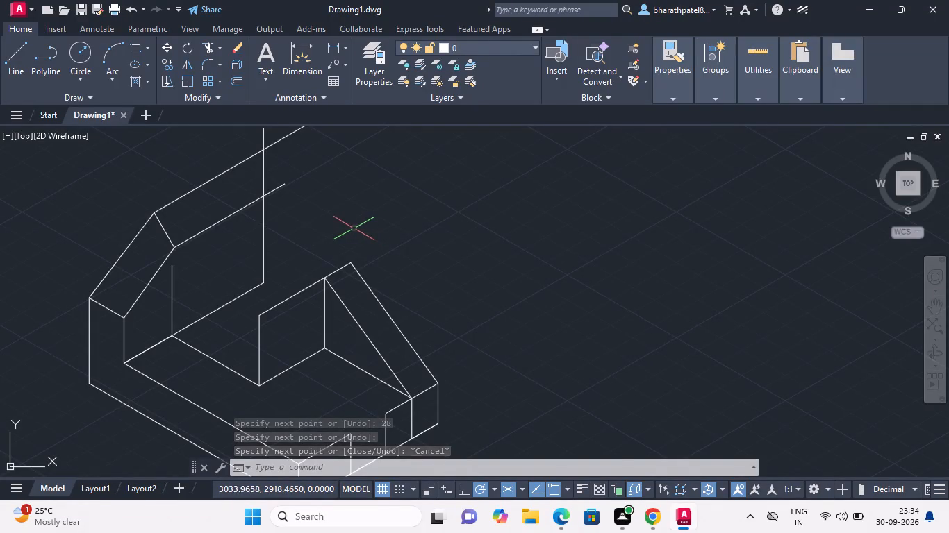
Draw a line about 70 units long at 30° from the top of the short vertical beside the slanted upright, past the tall vertical.
left_click(5, 57)
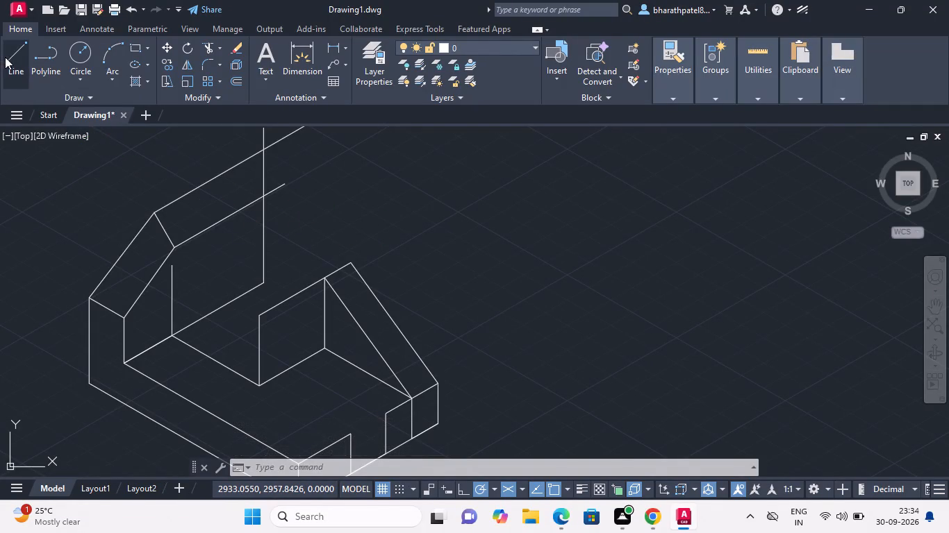
left_click(171, 265)
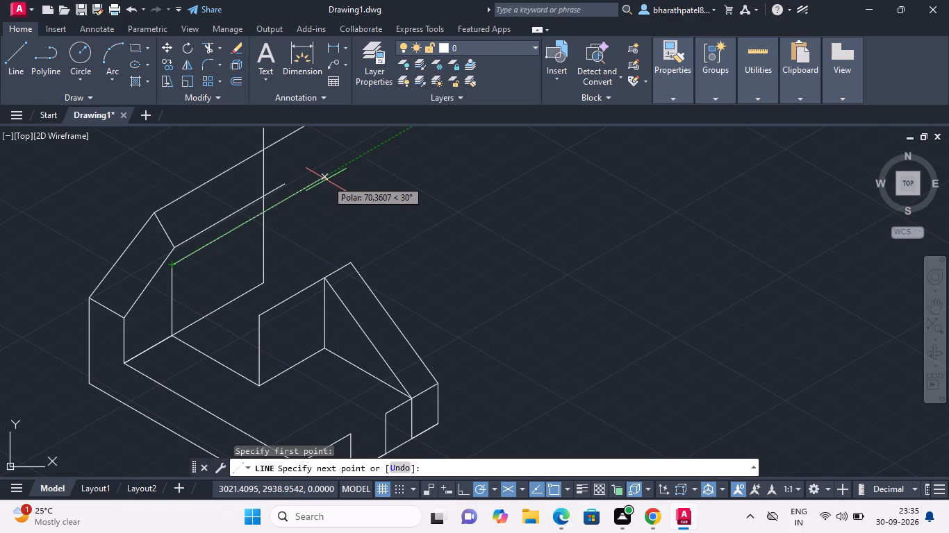
left_click(326, 179)
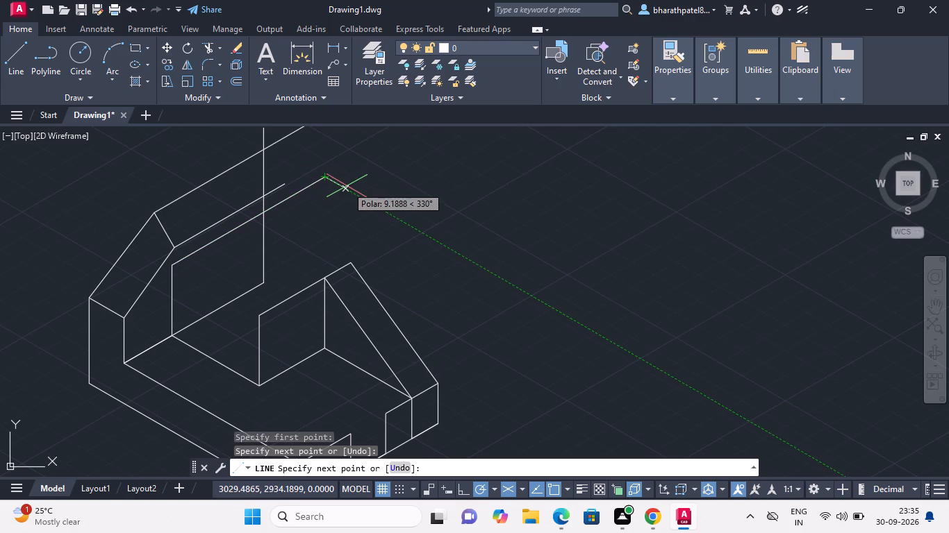
key("grave")
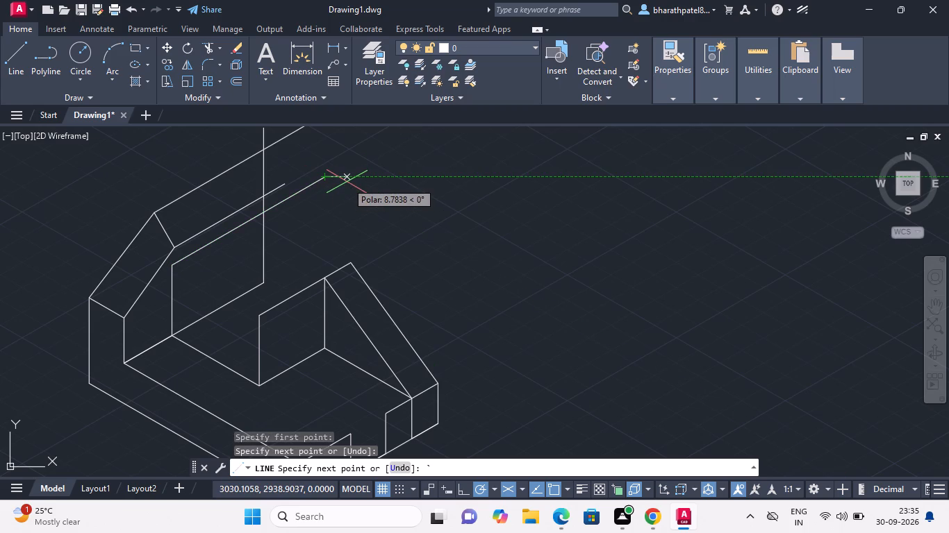
key("Escape")
Trim the ends of the three parallel 30° lines that extend beyond the upright's tall vertical line.
scroll(337, 186, "down", 3)
scroll(330, 192, "up", 3)
left_click(208, 45)
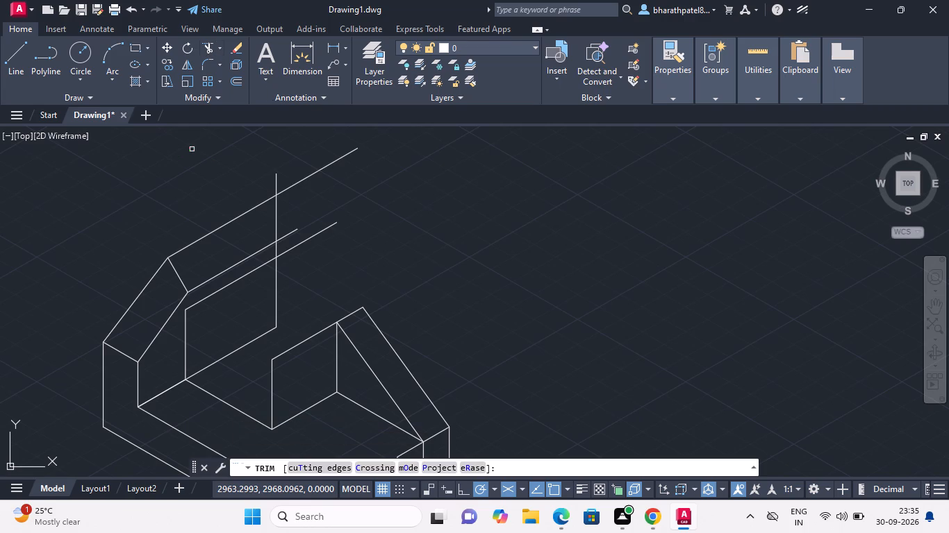
left_click(313, 173)
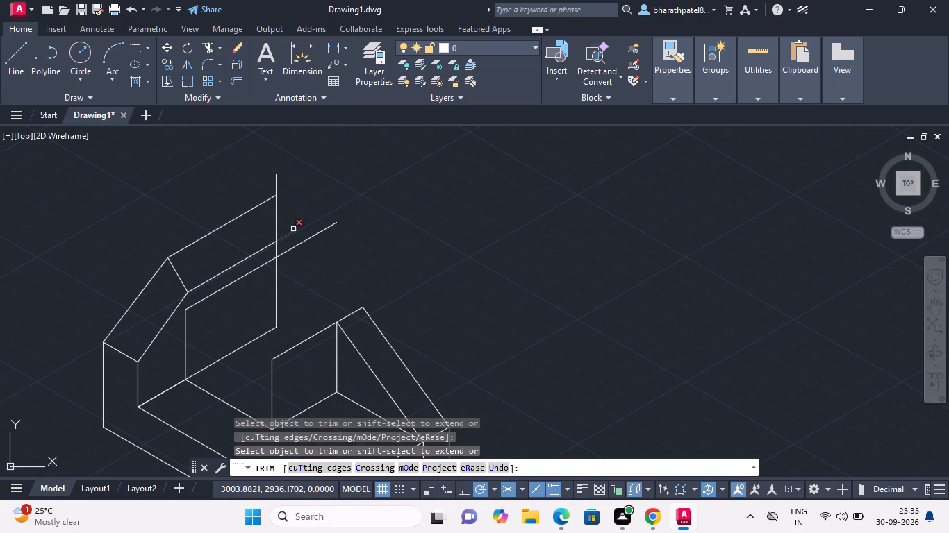
left_click(293, 229)
left_click(303, 241)
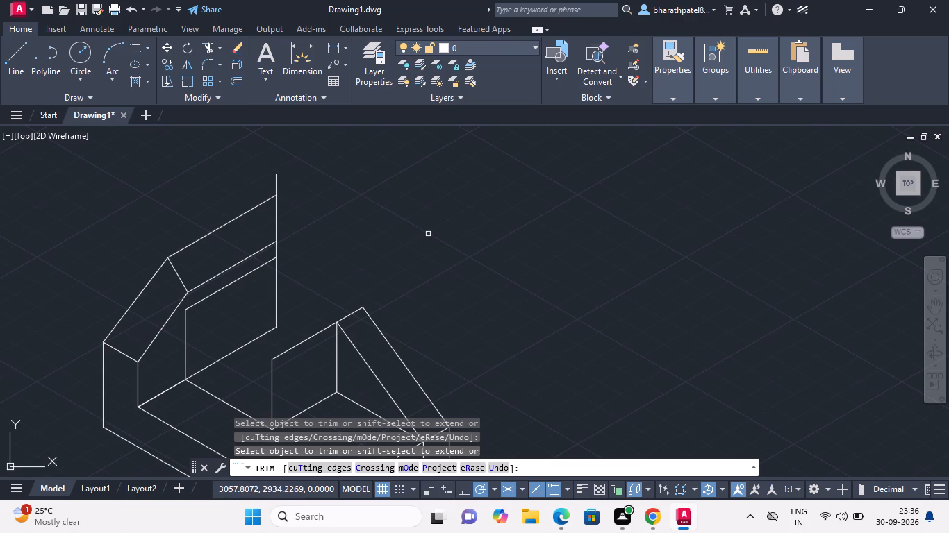
scroll(423, 235, "down", 3)
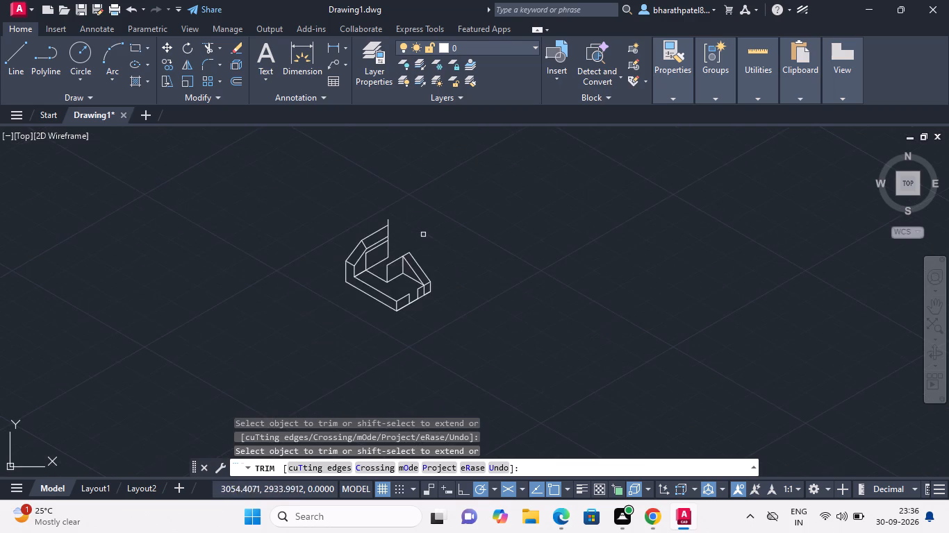
Draw a 7-unit line at 330° from the top of the short vertical beside the slanted upright.
scroll(406, 240, "up", 3)
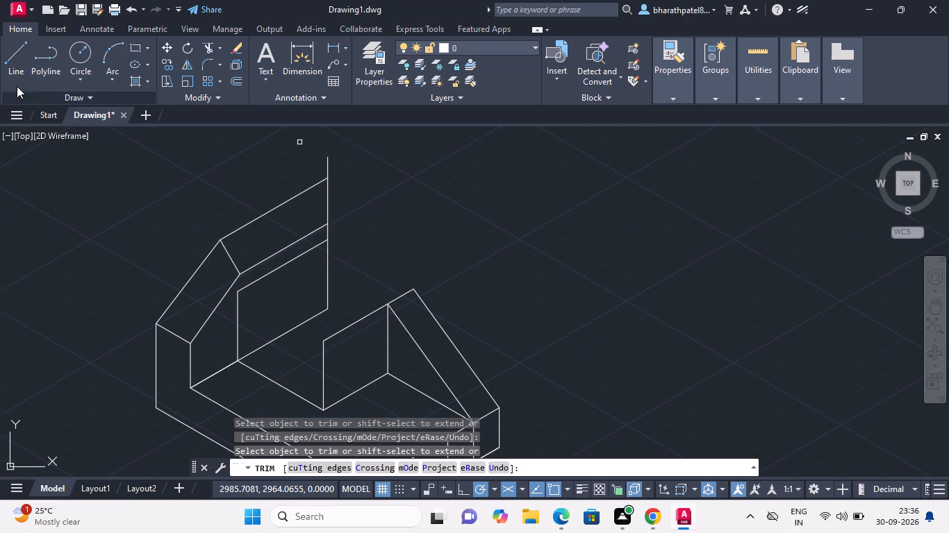
left_click(7, 56)
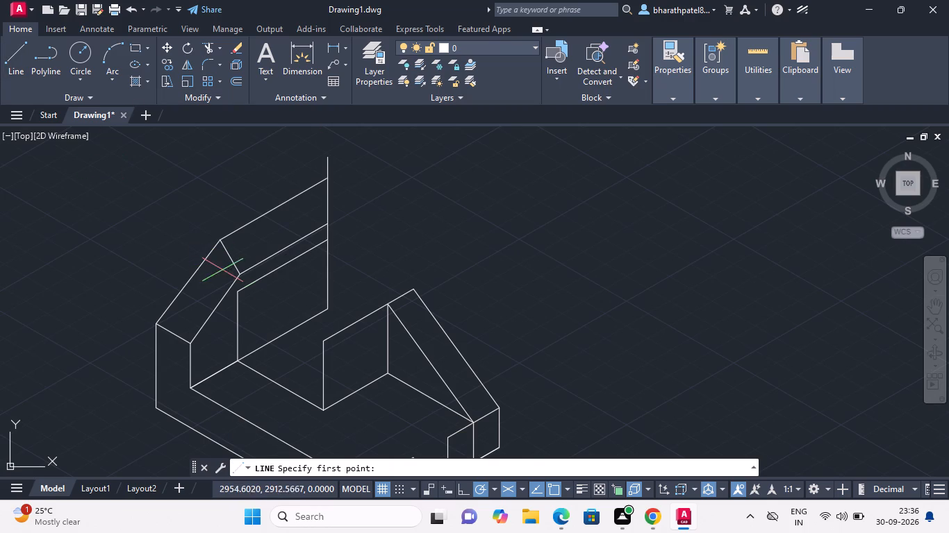
left_click(235, 293)
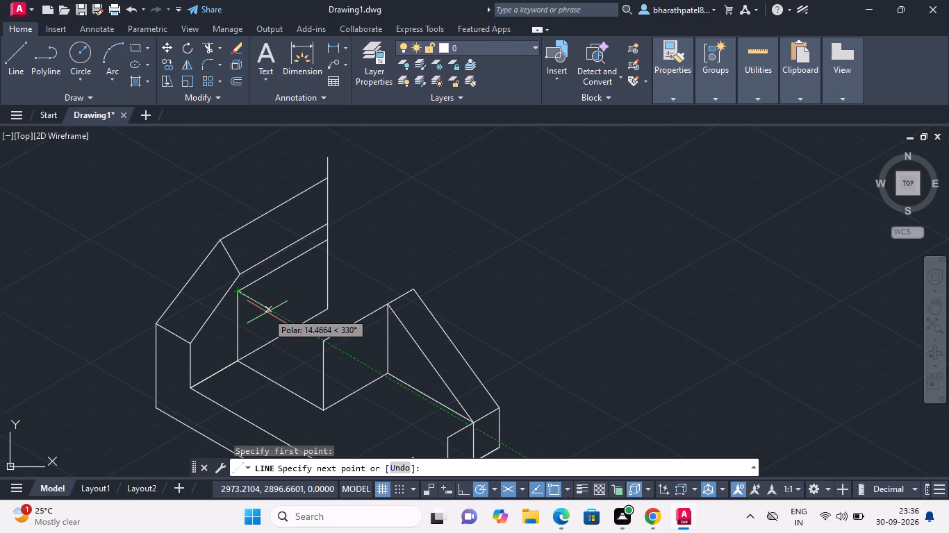
key("7")
key("Return")
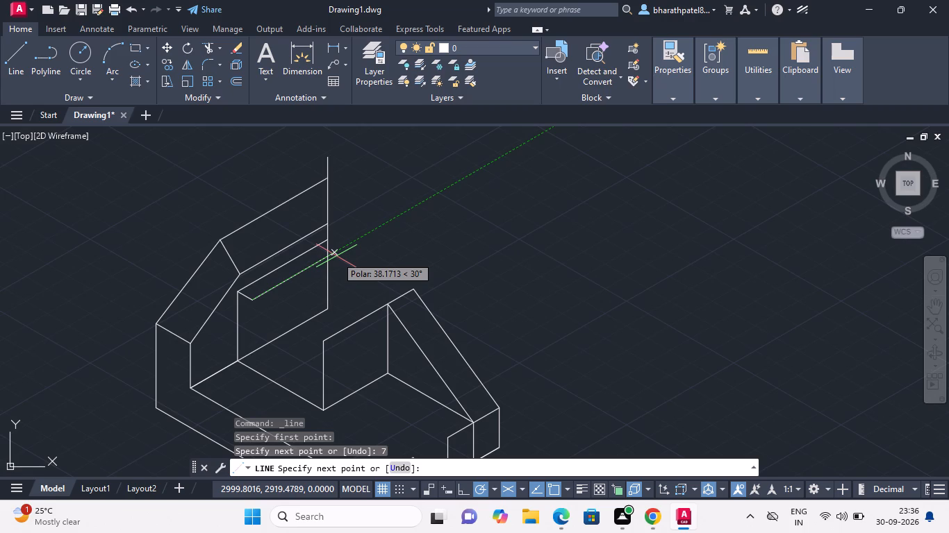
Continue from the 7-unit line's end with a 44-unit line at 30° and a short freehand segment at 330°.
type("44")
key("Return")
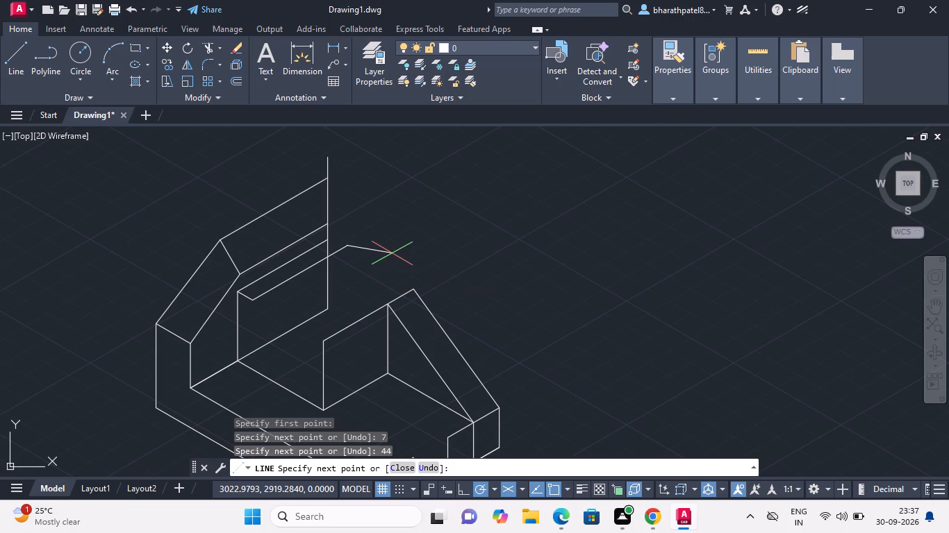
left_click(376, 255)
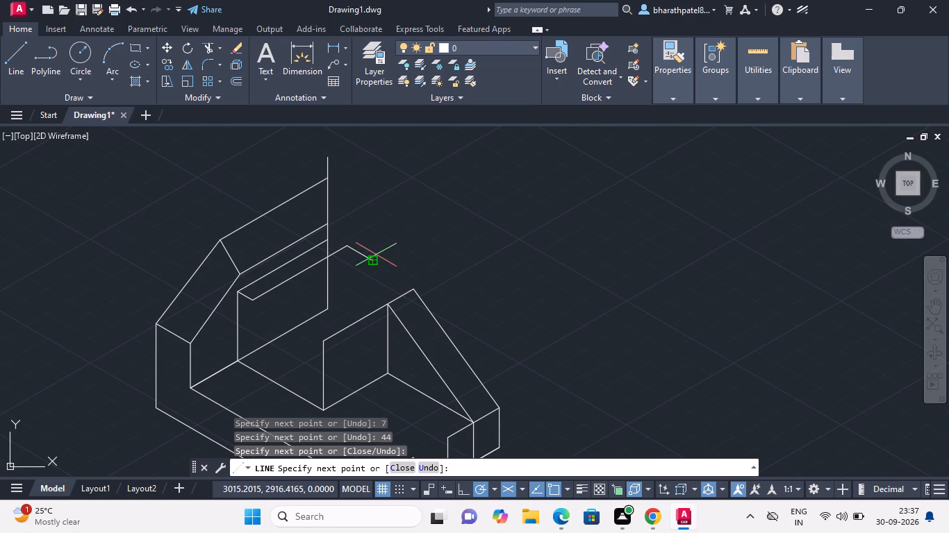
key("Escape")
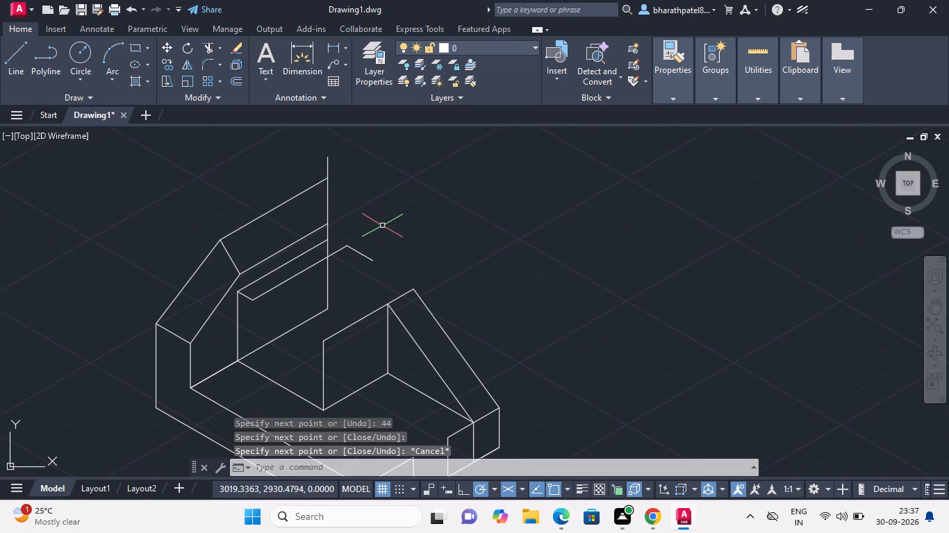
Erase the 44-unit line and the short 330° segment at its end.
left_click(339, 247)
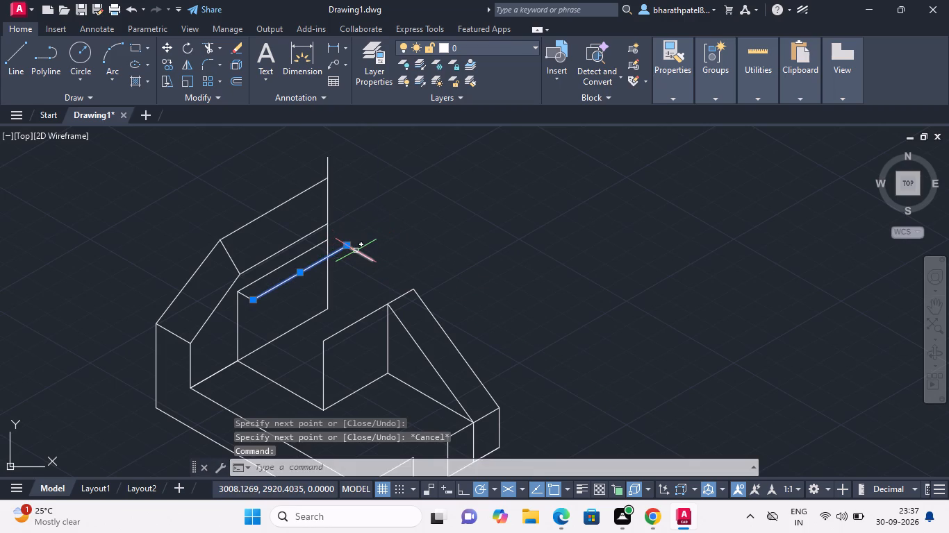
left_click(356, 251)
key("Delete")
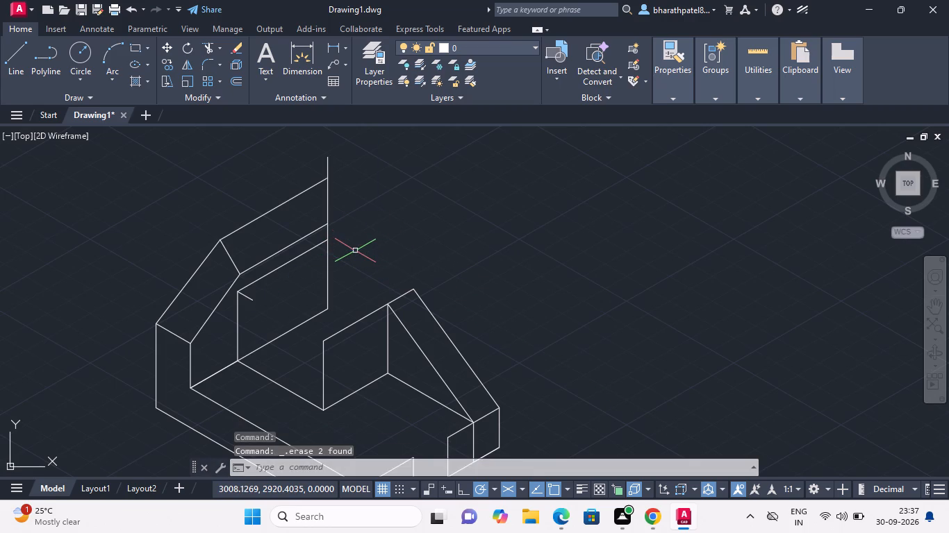
Draw a 40-unit line at 30° from the free end of the 7-unit line.
left_click(10, 58)
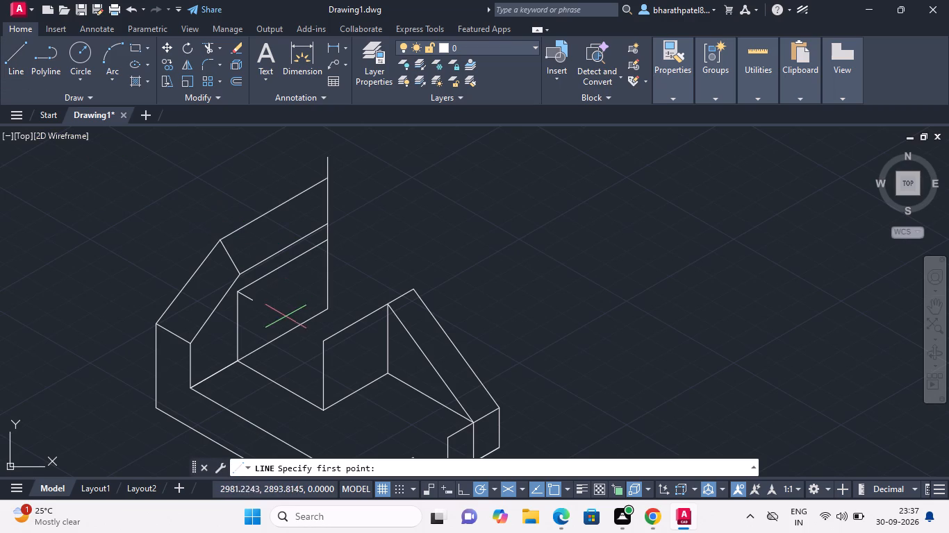
left_click(249, 302)
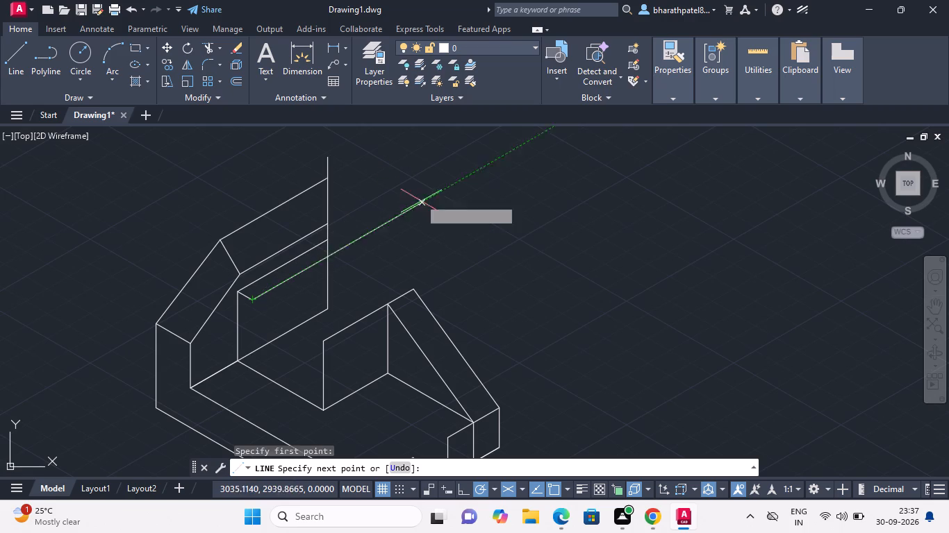
type("40")
key("Return")
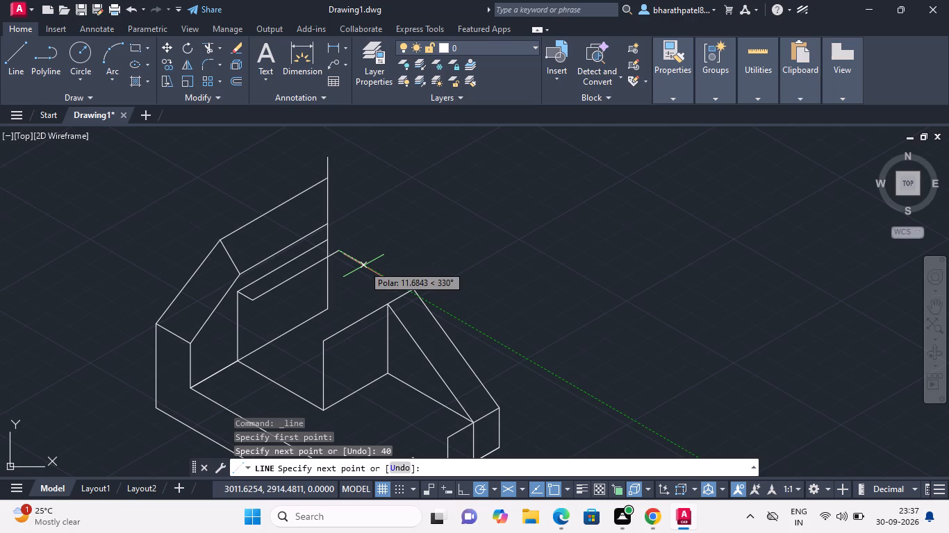
key("Escape")
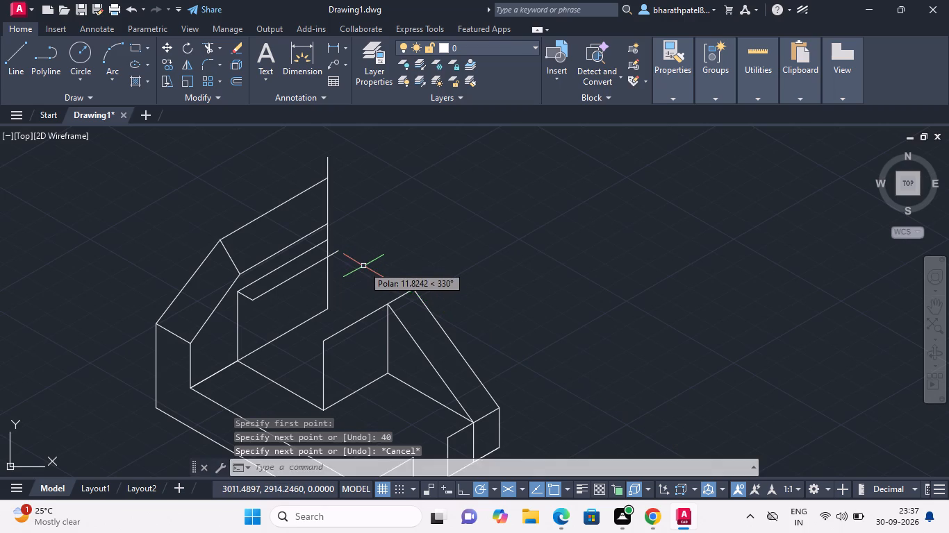
Replace the 30° line starting at the top of the short vertical with a 40-unit line at 30°.
left_click(278, 266)
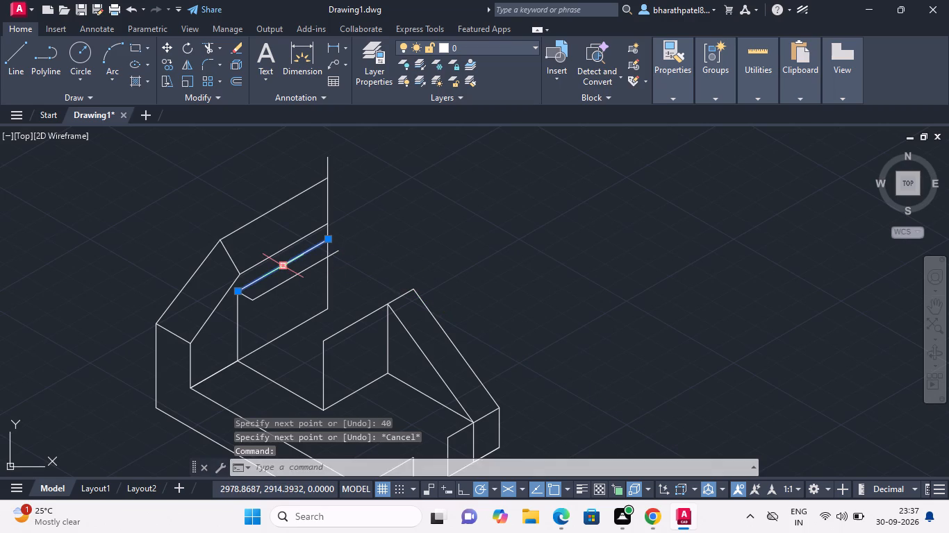
key("Delete")
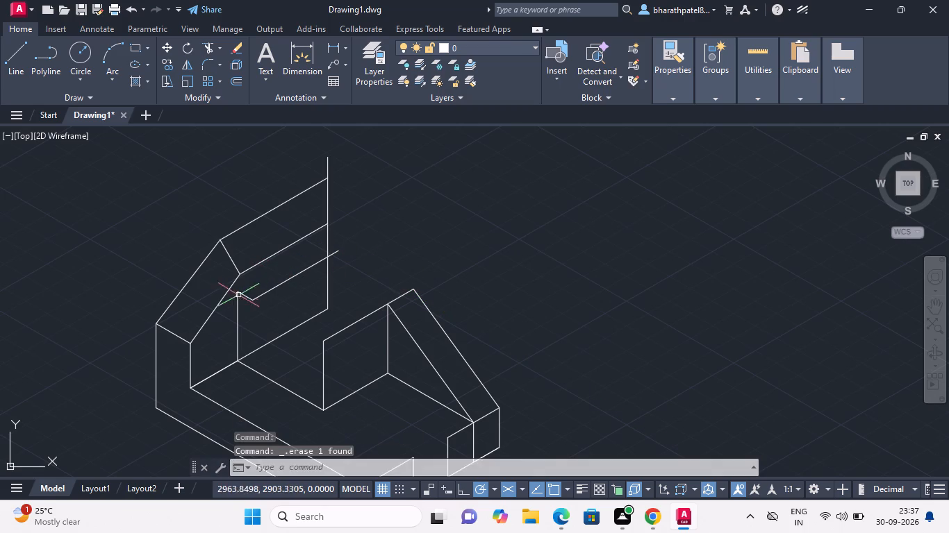
left_click(6, 72)
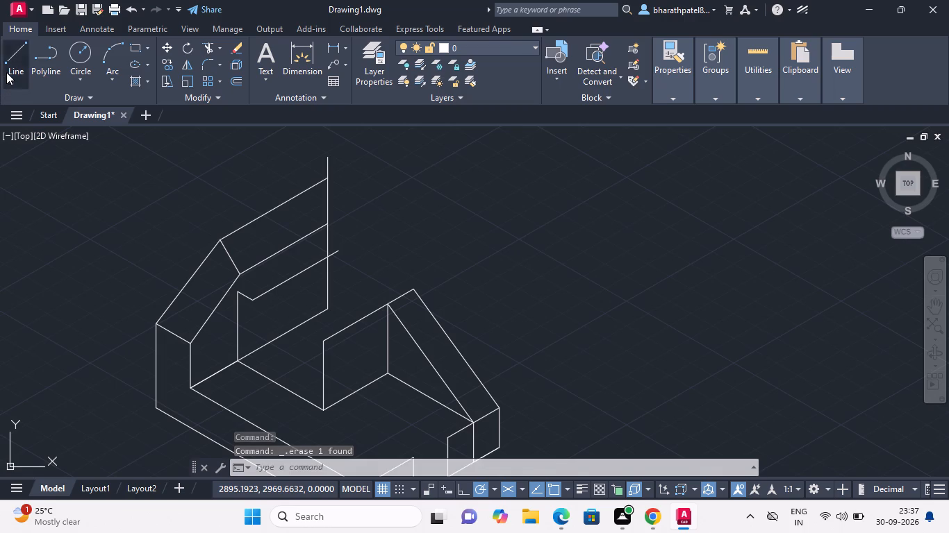
scroll(235, 294, "up", 4)
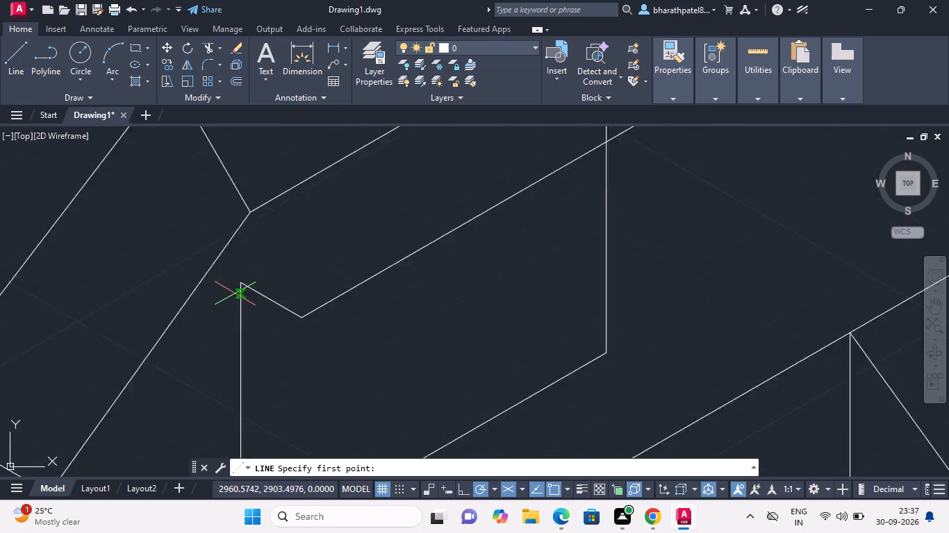
double_click(239, 277)
scroll(442, 183, "down", 4)
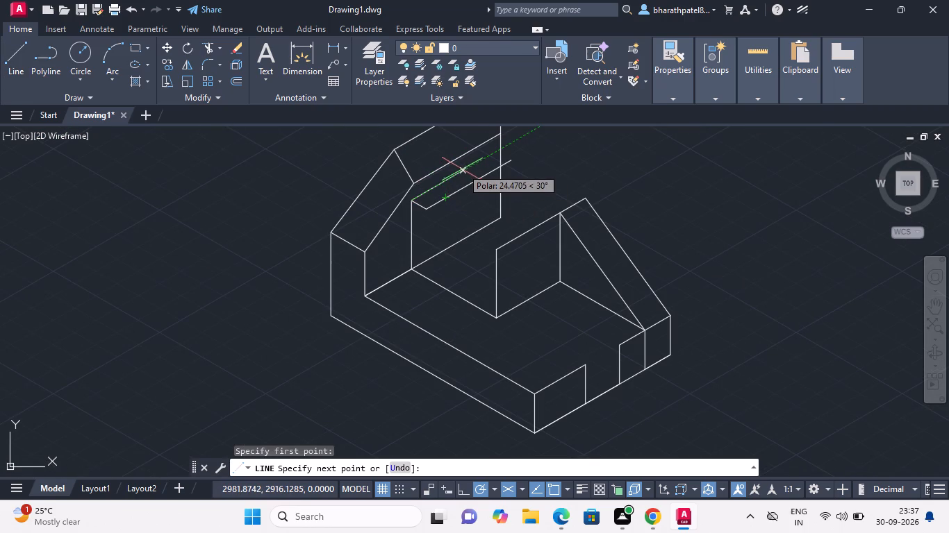
type("40")
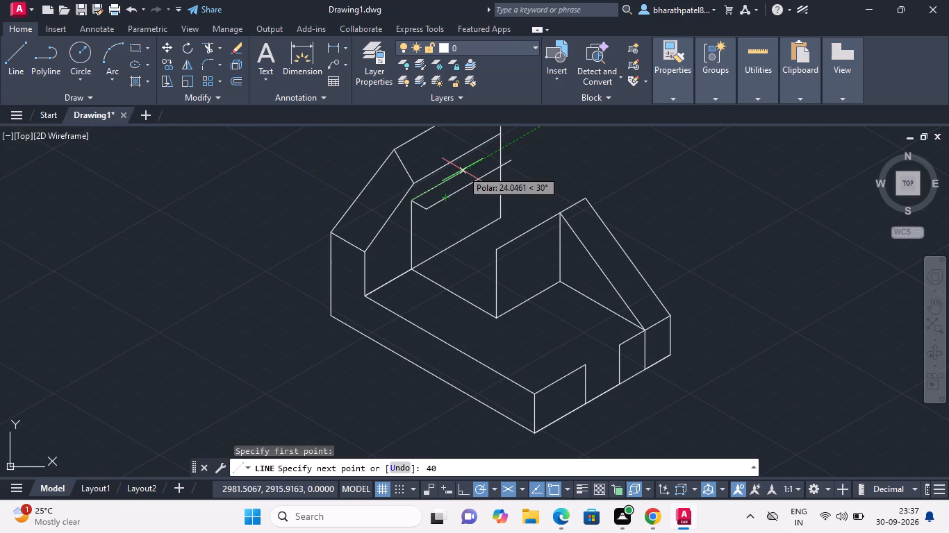
key("Return")
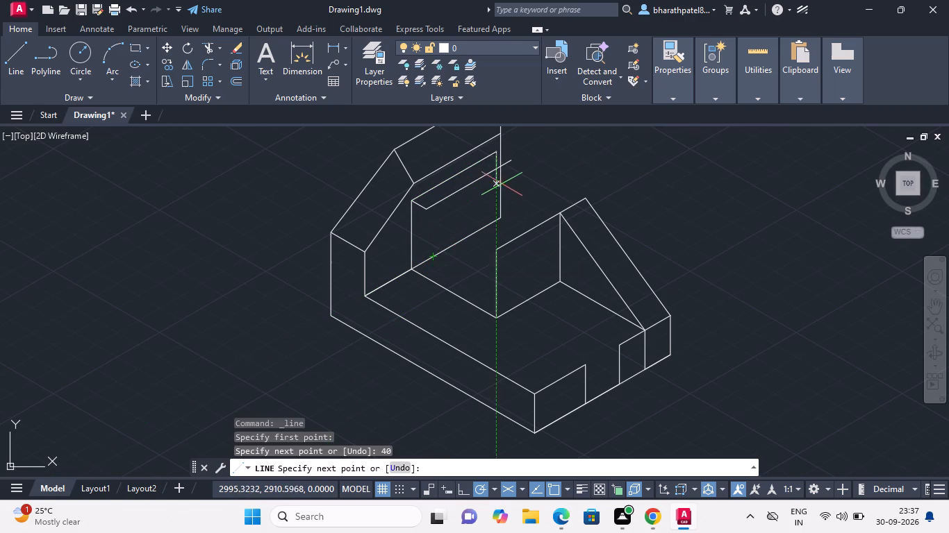
key("Escape")
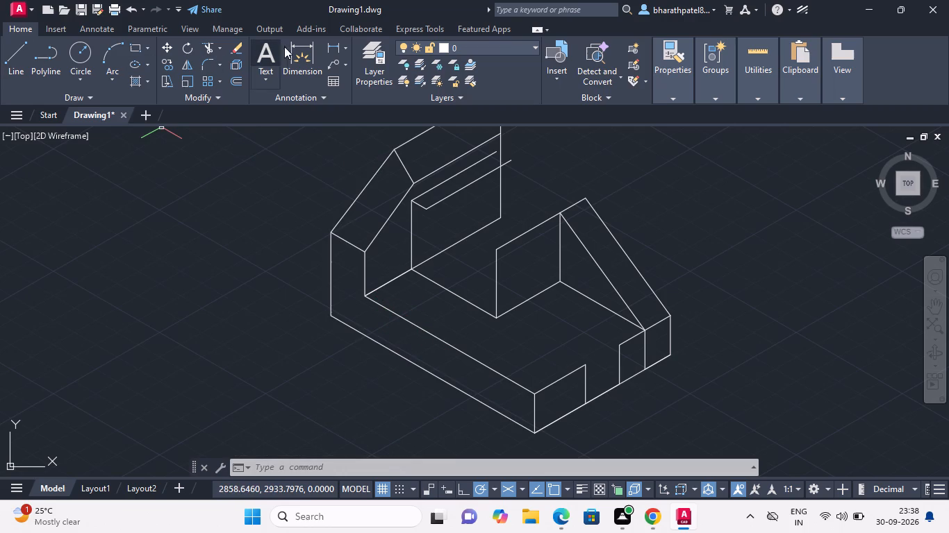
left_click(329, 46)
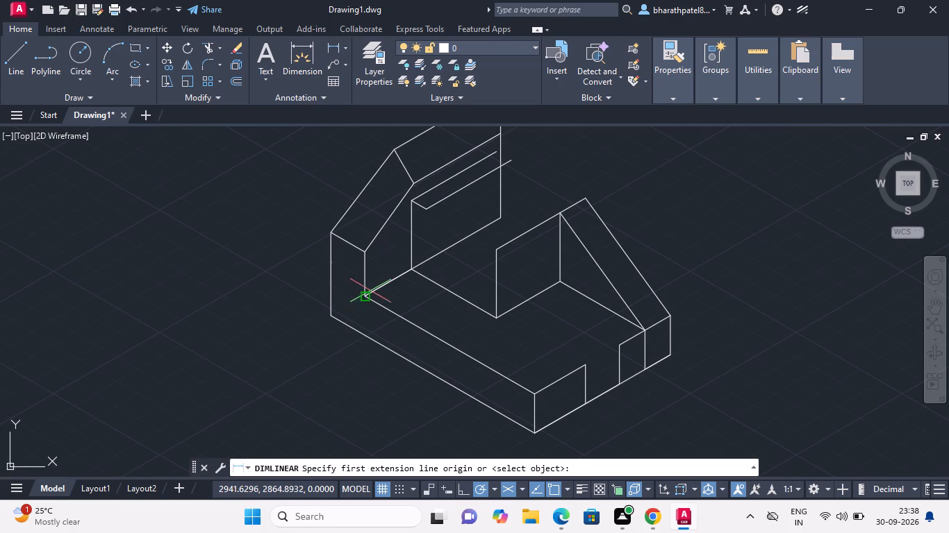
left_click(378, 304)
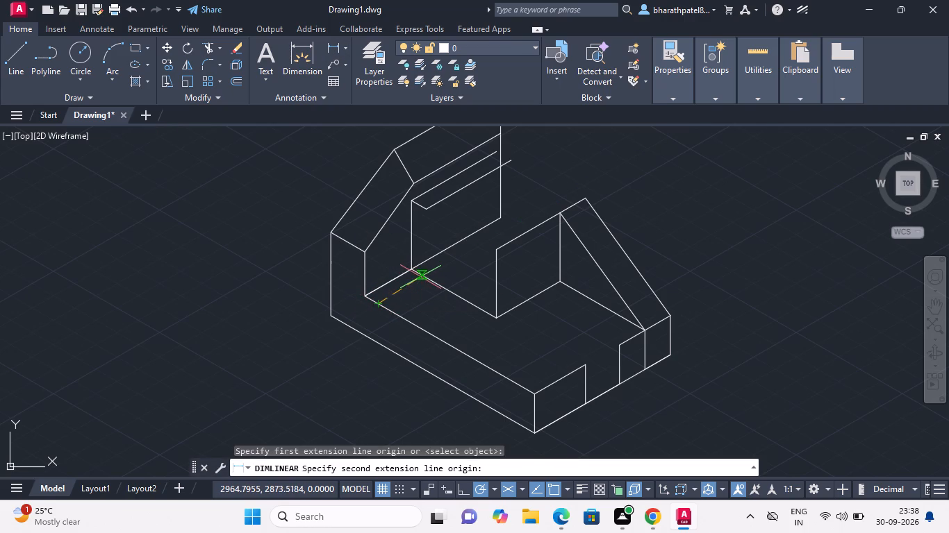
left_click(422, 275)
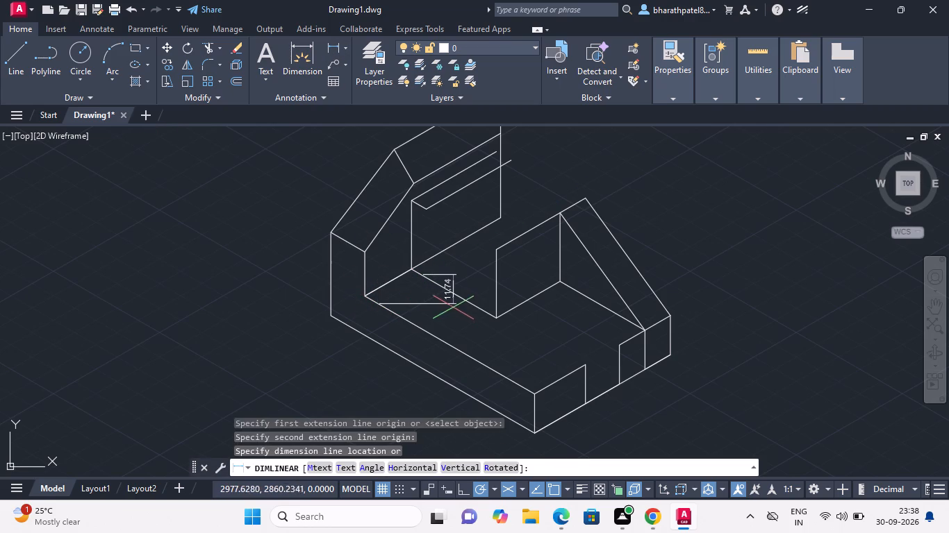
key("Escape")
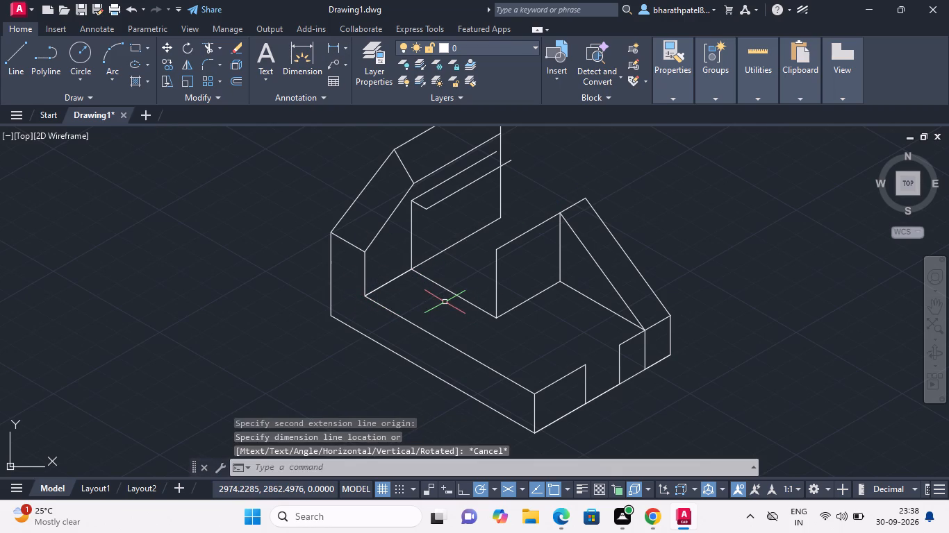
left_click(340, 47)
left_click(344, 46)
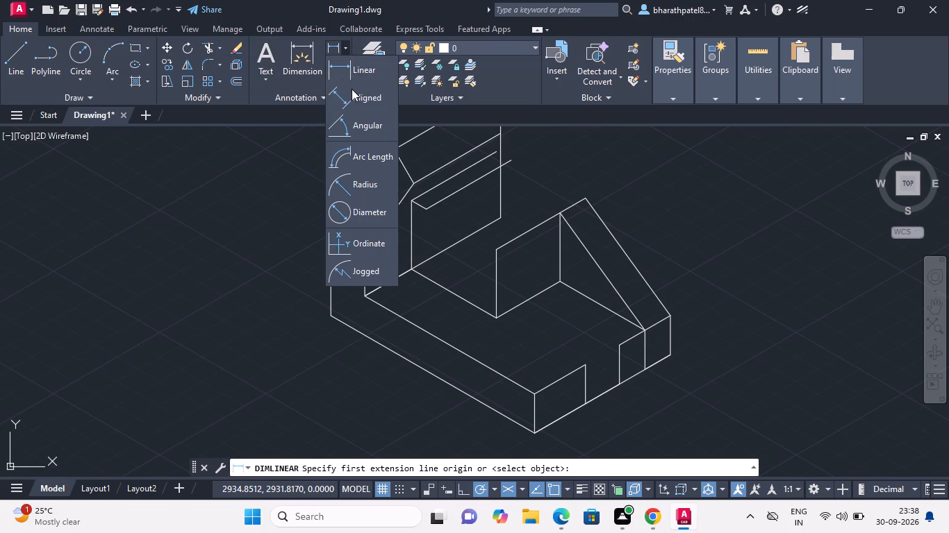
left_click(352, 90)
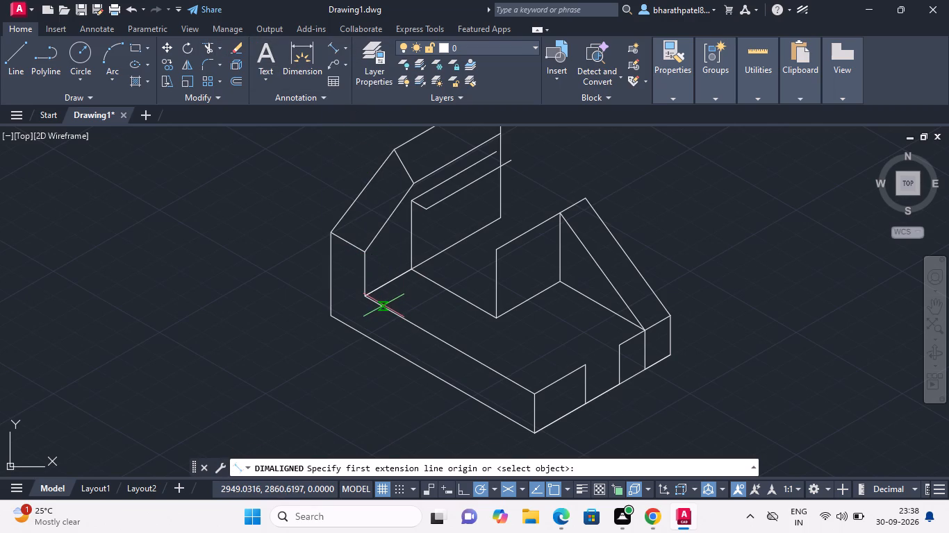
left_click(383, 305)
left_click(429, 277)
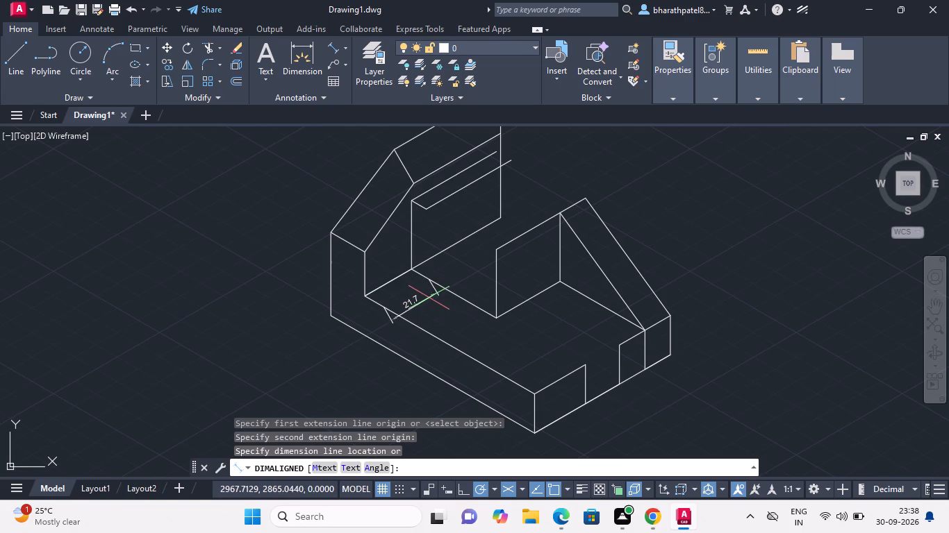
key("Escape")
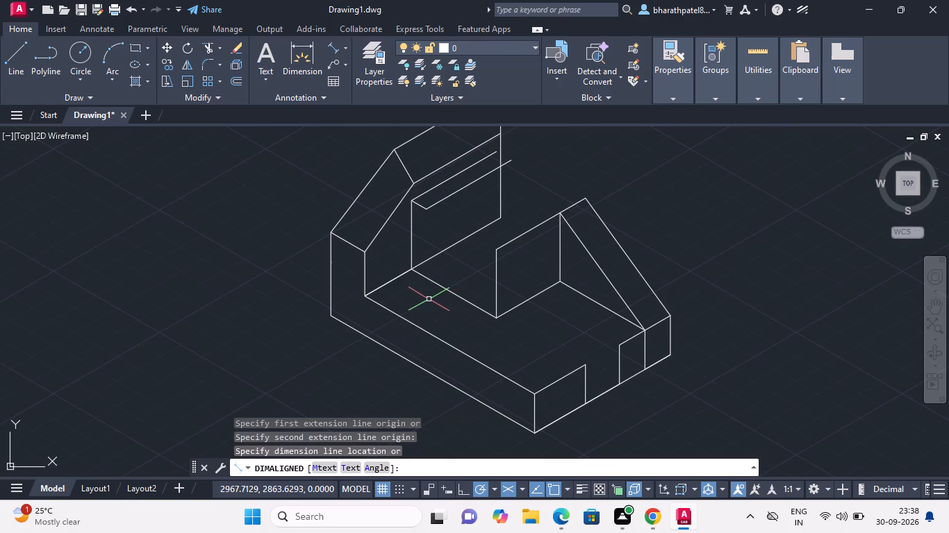
Measure the base edge from the slanted upright's inner bottom corner to the foot of the short vertical using an aligned dimension preview.
left_click(327, 41)
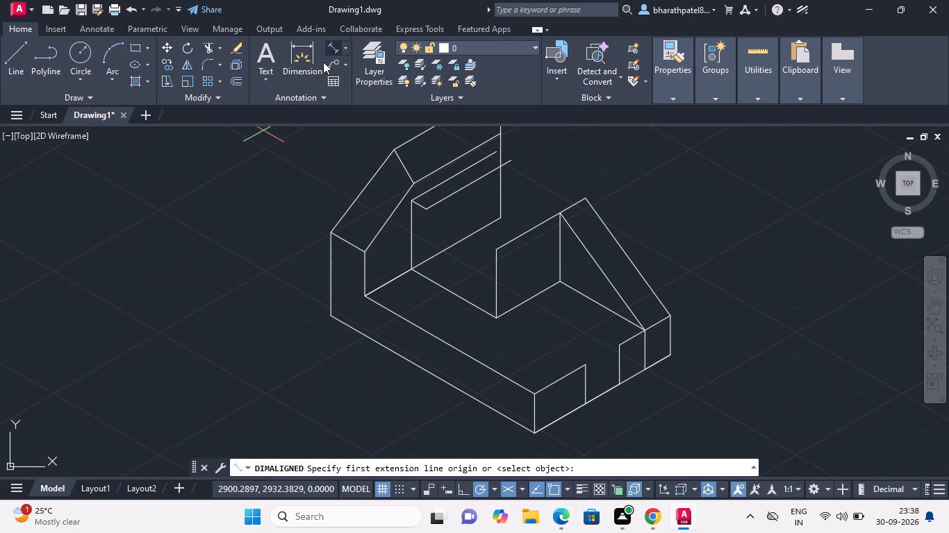
left_click(364, 294)
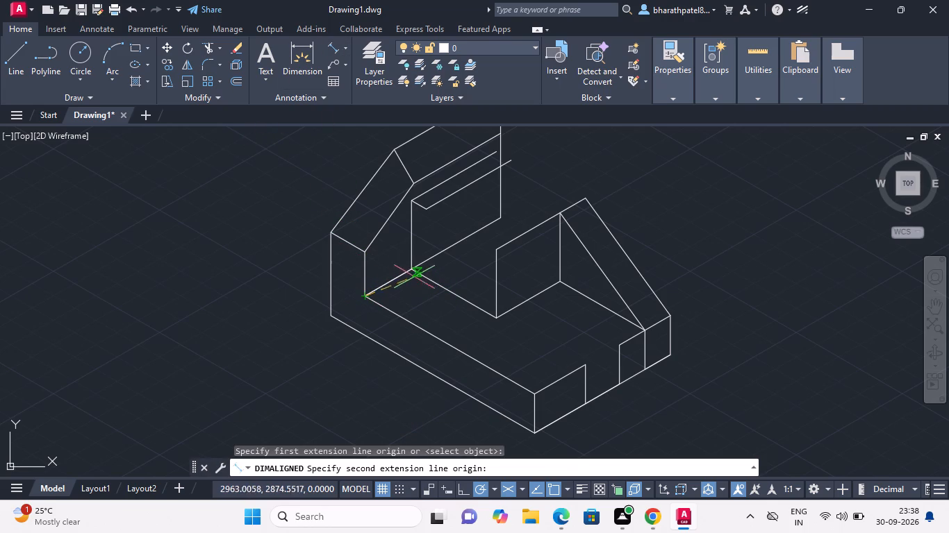
left_click(415, 269)
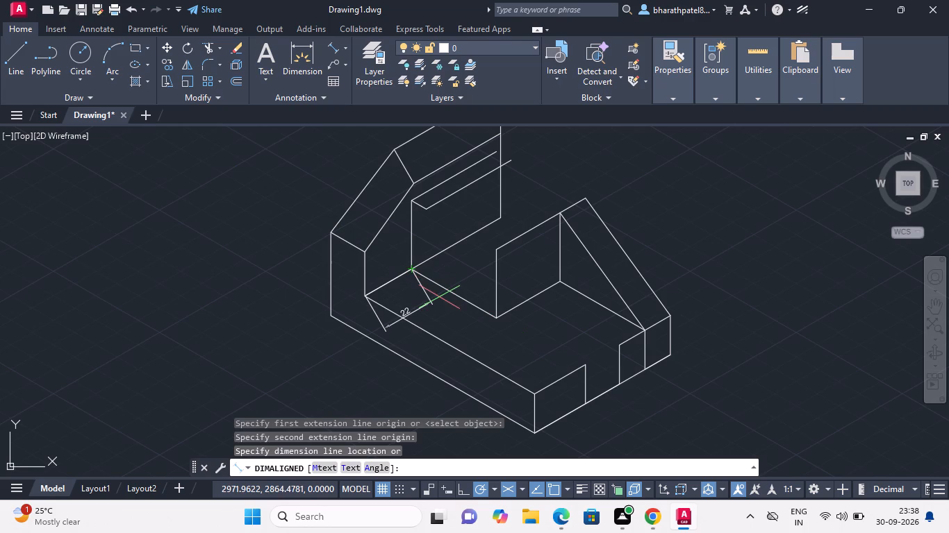
key("Escape")
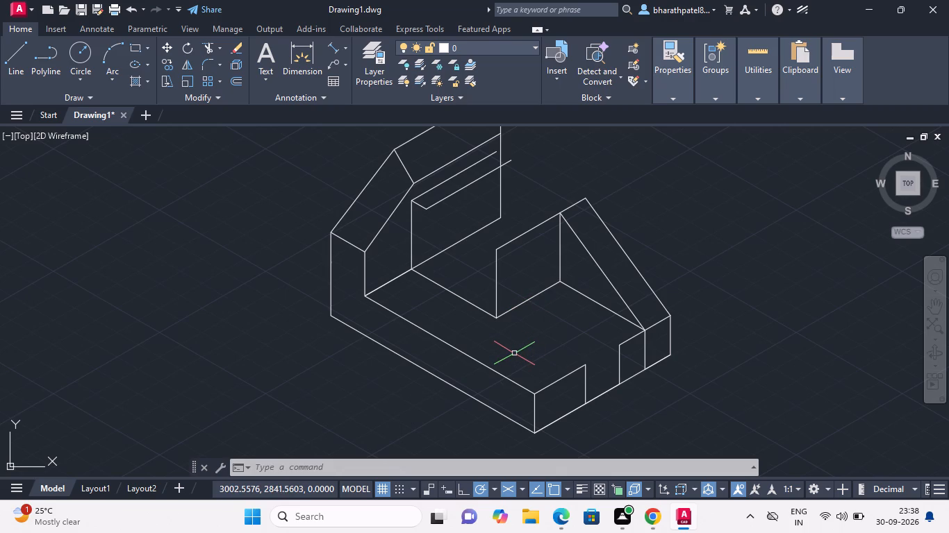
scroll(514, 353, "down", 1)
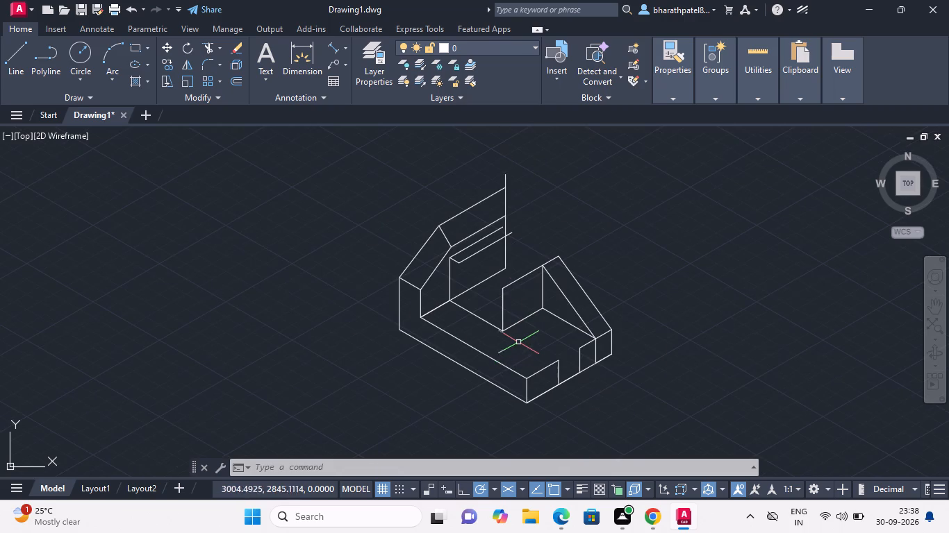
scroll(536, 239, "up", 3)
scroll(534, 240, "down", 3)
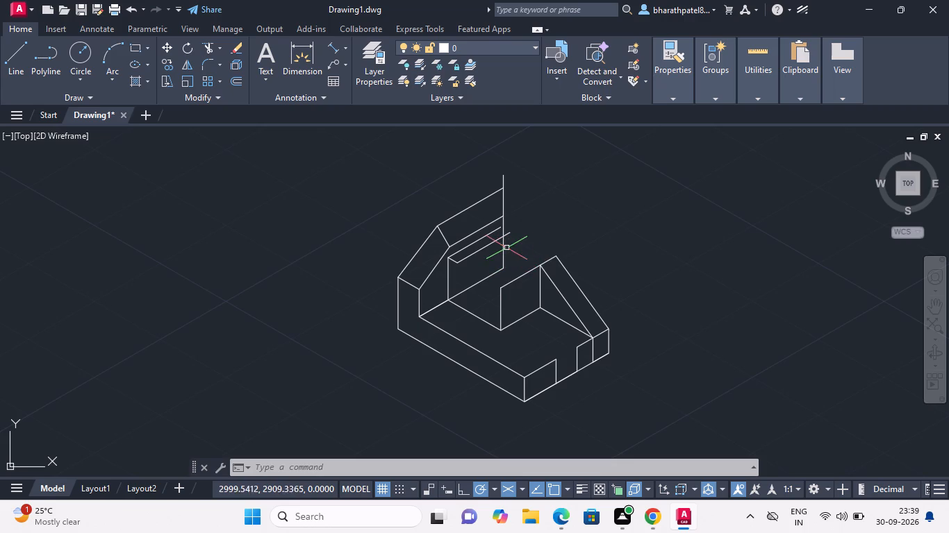
Draw a 42-unit line at 30° along the base edge from the slanted upright's inner bottom corner.
scroll(505, 245, "down", 3)
scroll(505, 242, "up", 5)
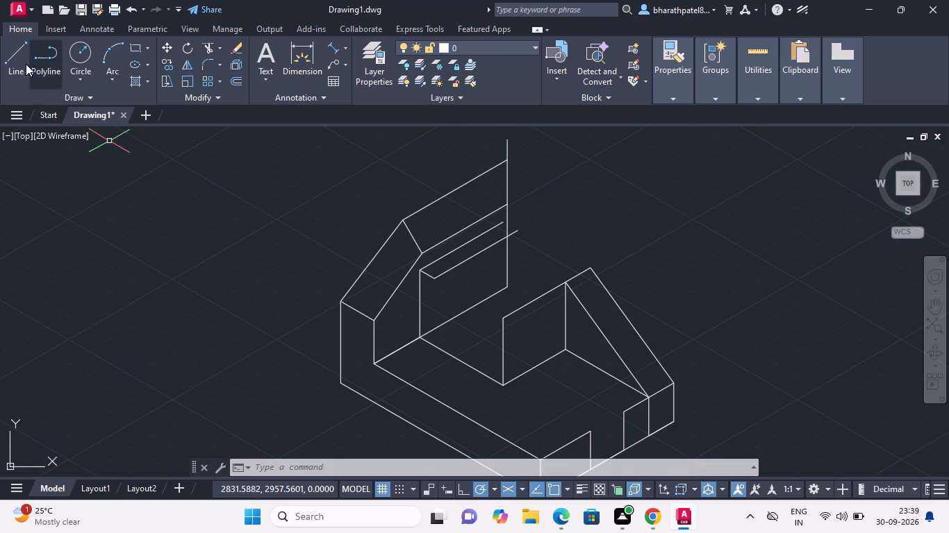
left_click(6, 59)
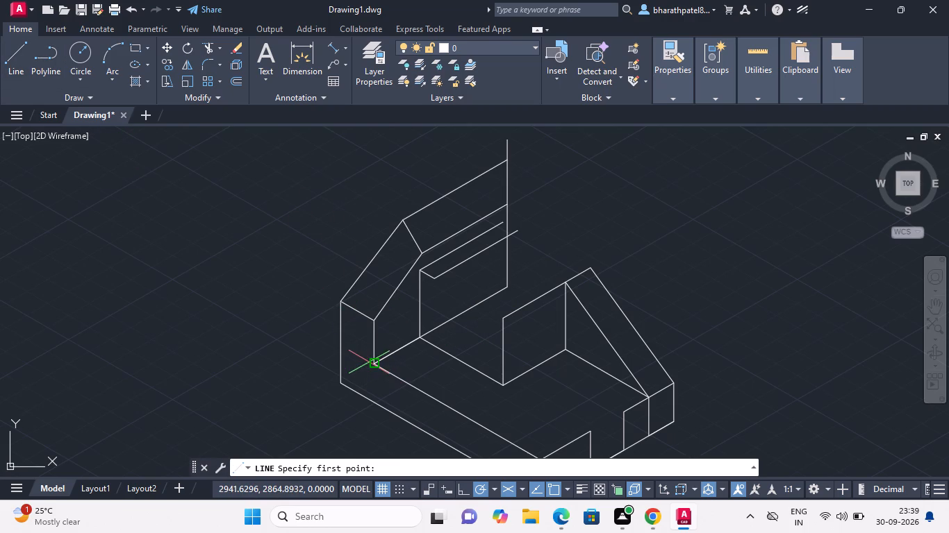
left_click(370, 366)
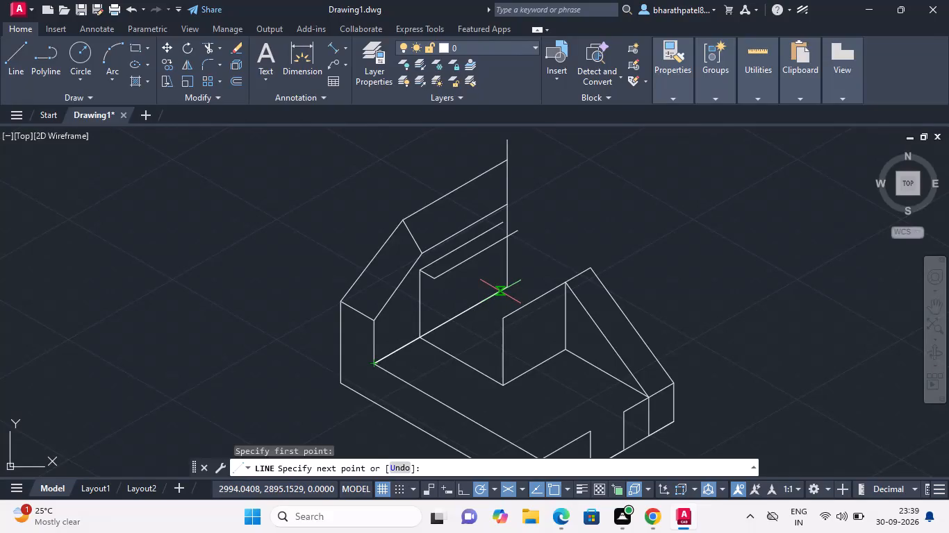
type("42")
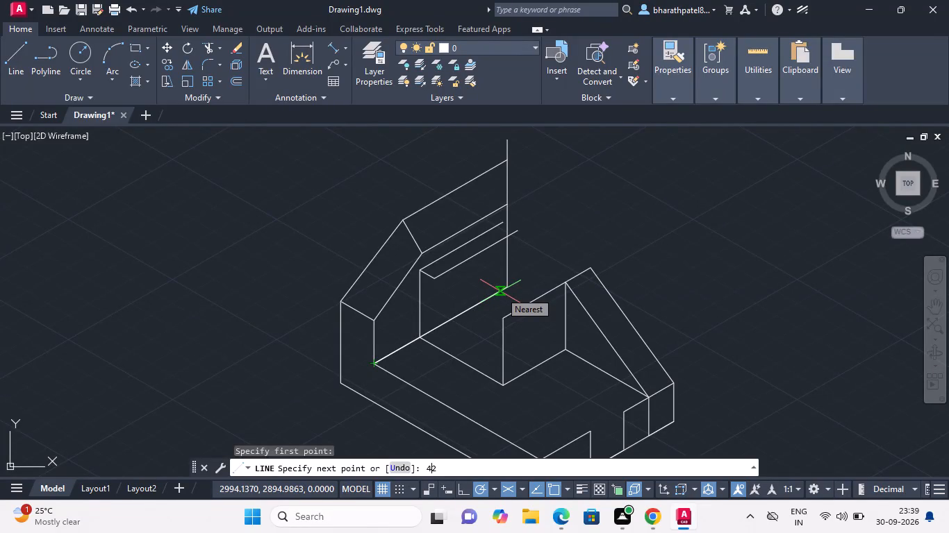
key("Return")
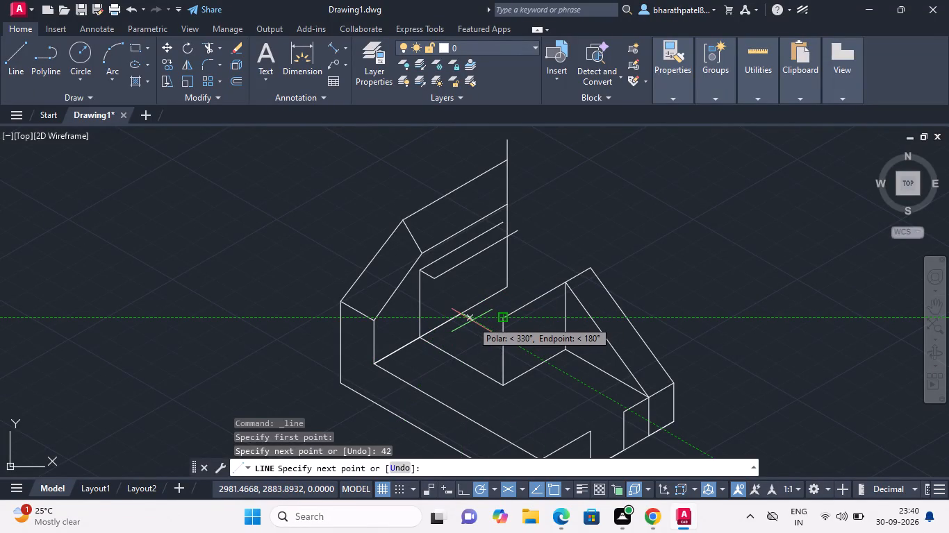
key("Escape")
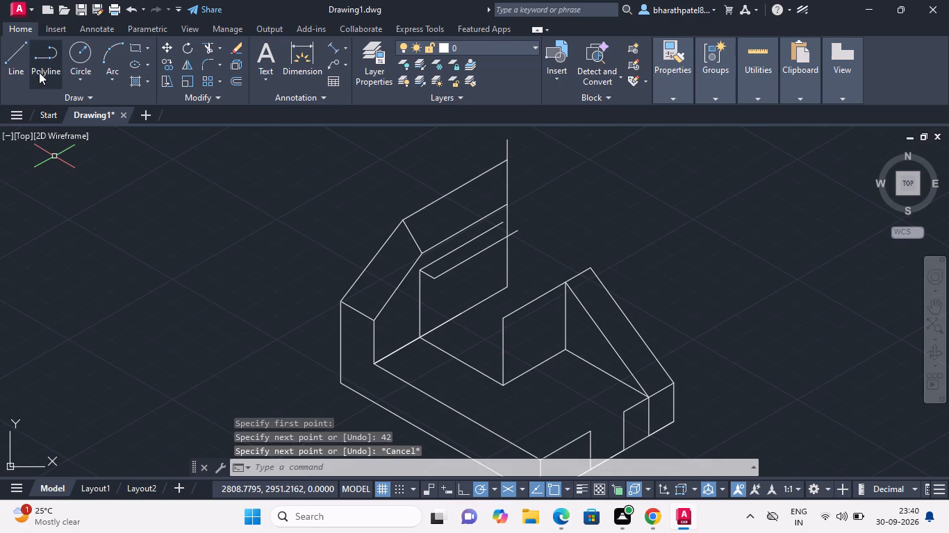
Draw a 42-unit line at 30° from the foot of the short vertical beside the slanted upright.
left_click(21, 48)
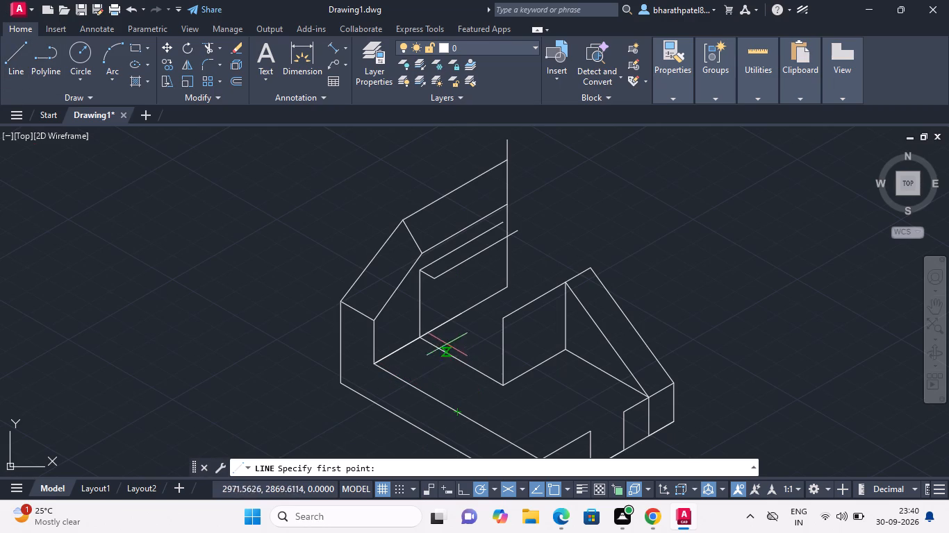
scroll(417, 333, "up", 3)
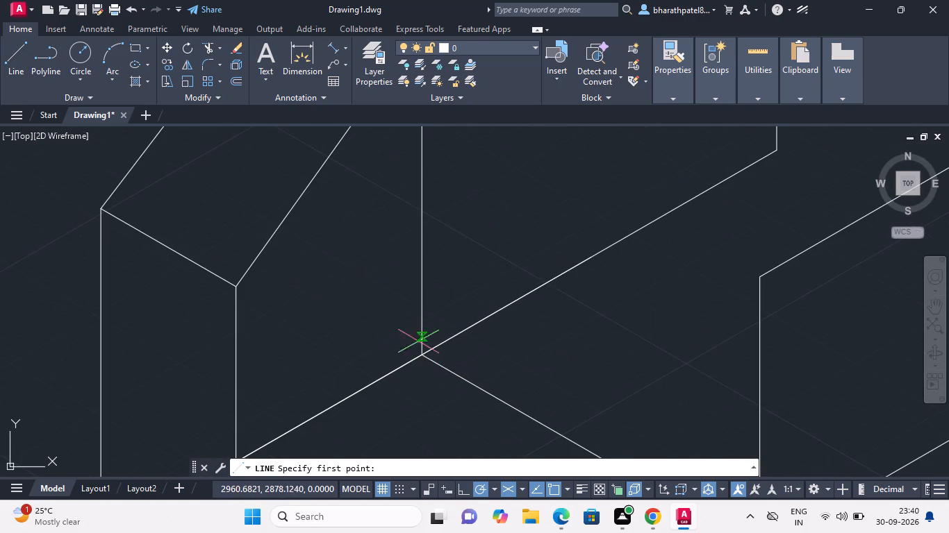
left_click(420, 357)
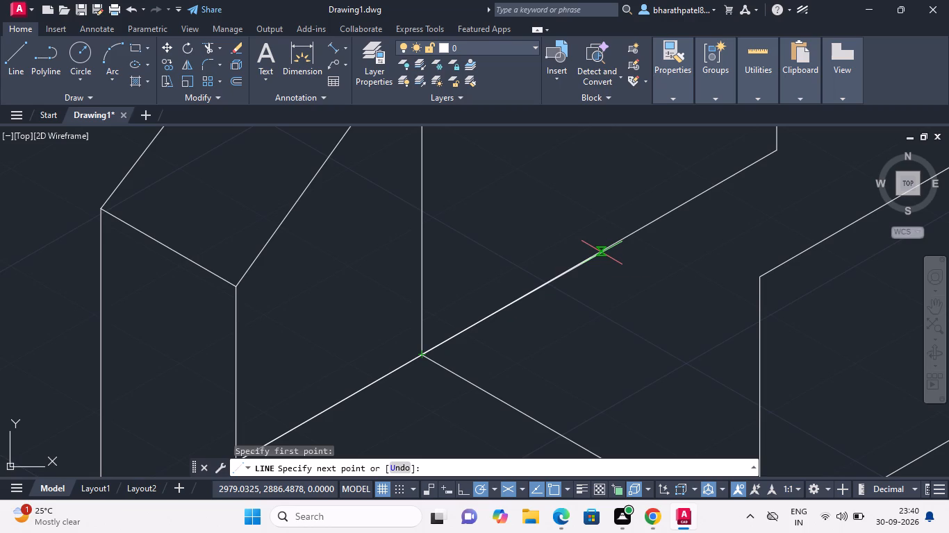
type("42")
key("Return")
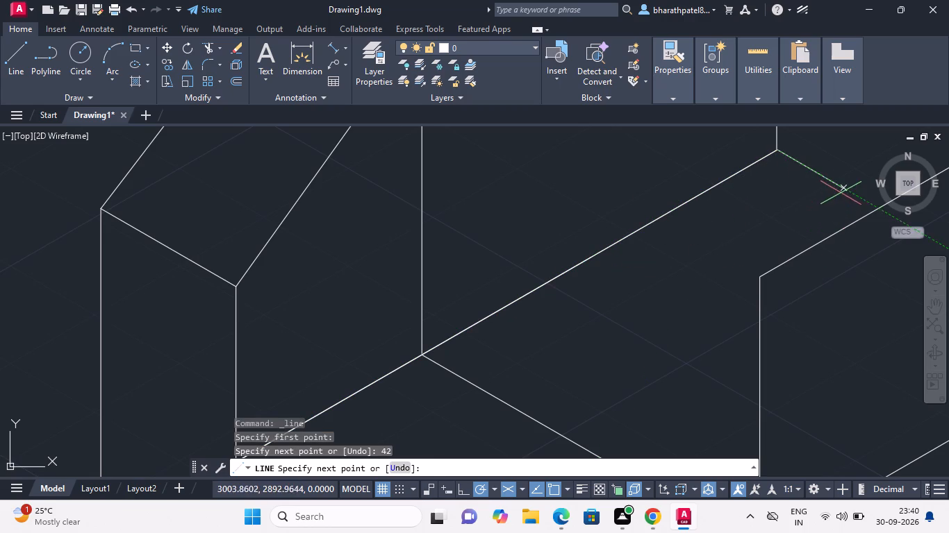
Continue the line from the end of the 42-unit segment up to the free end of the 40-unit 30° line above.
scroll(777, 241, "down", 1)
scroll(816, 177, "down", 1)
scroll(741, 219, "down", 1)
scroll(805, 169, "up", 3)
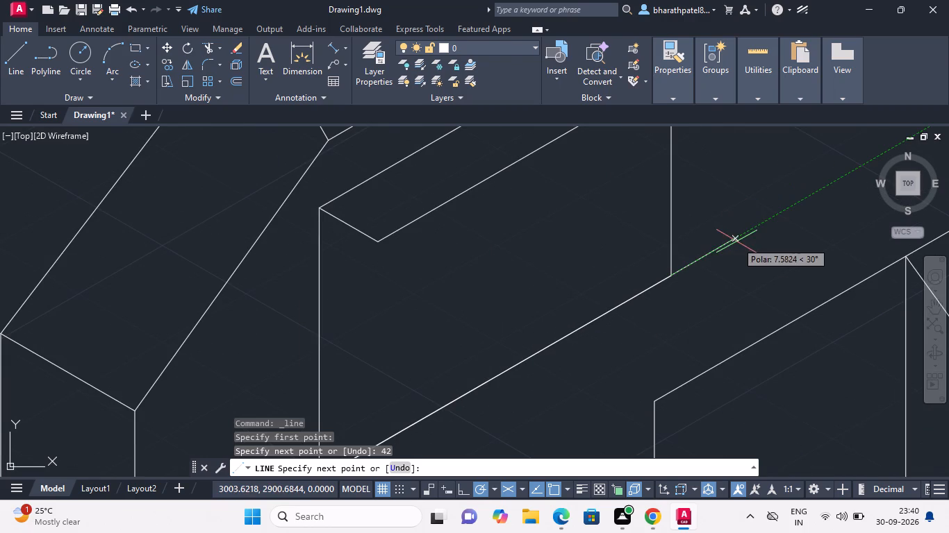
scroll(622, 239, "down", 2)
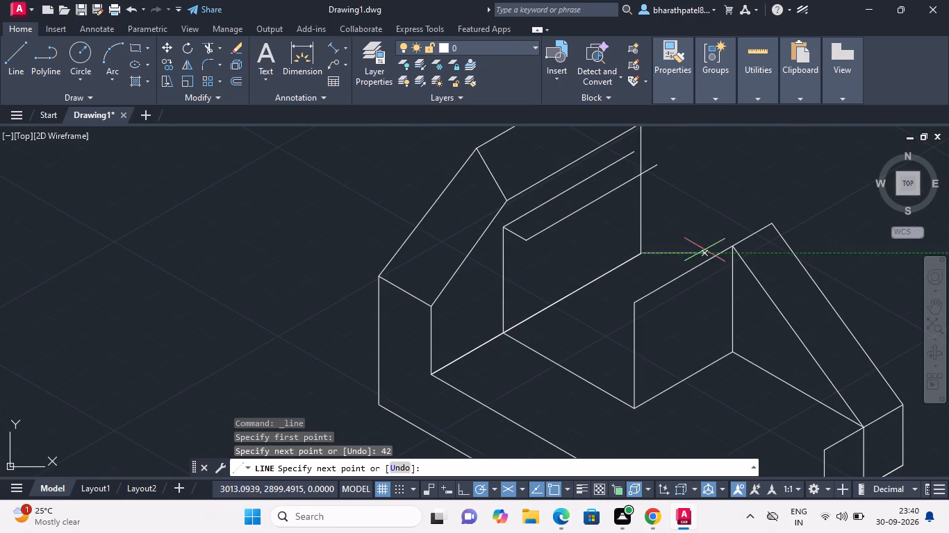
scroll(629, 247, "up", 4)
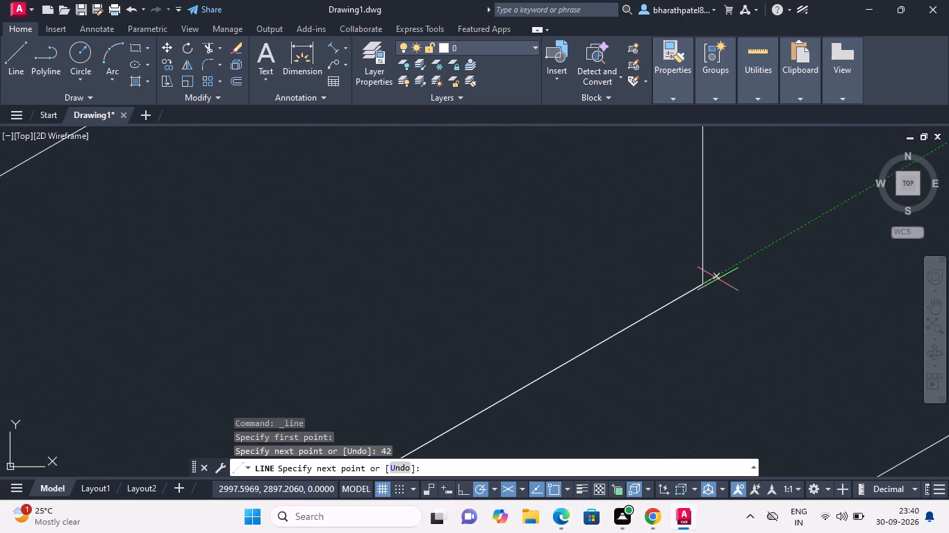
scroll(715, 280, "up", 1)
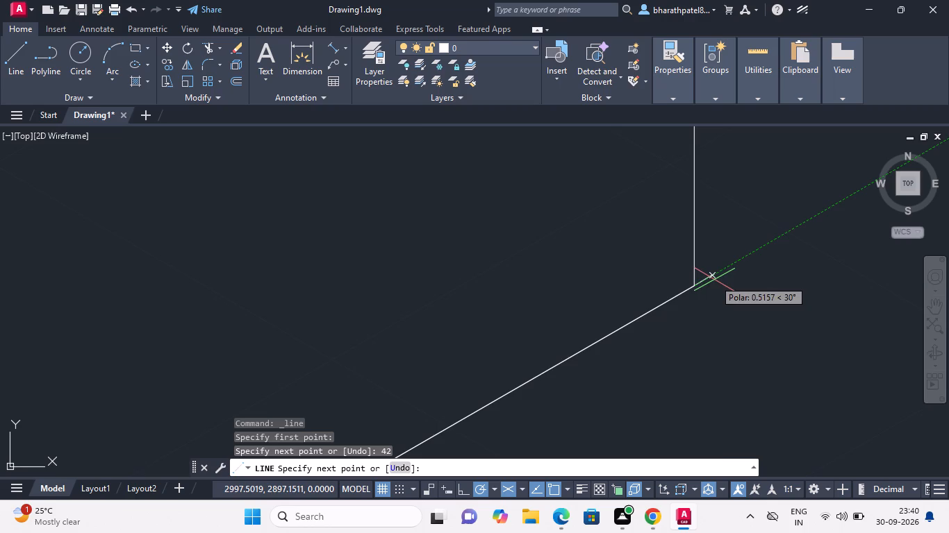
scroll(714, 280, "down", 6)
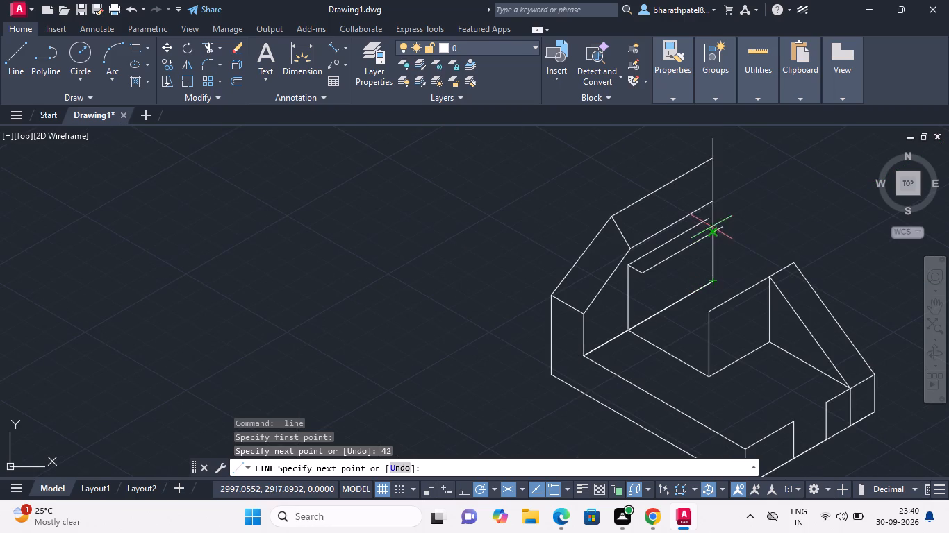
scroll(709, 213, "up", 3)
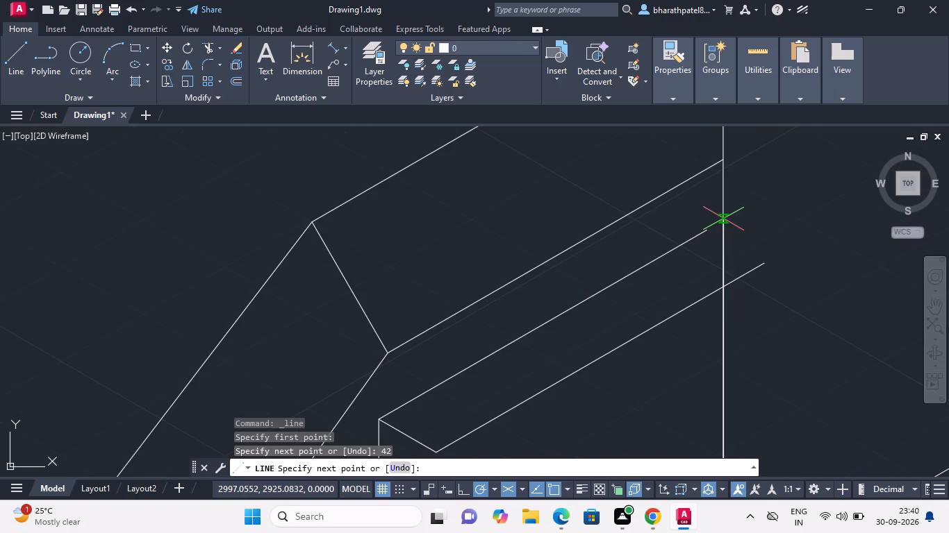
scroll(723, 219, "down", 3)
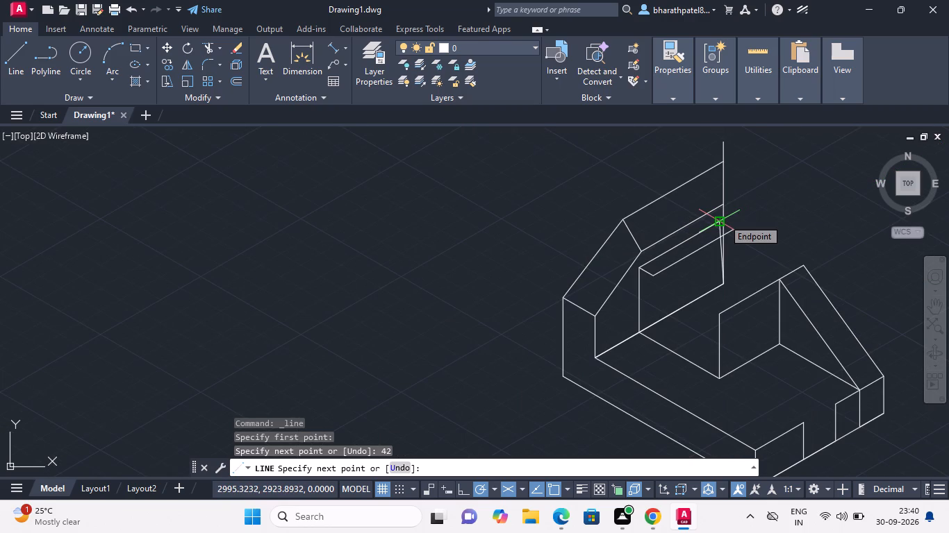
scroll(723, 219, "up", 3)
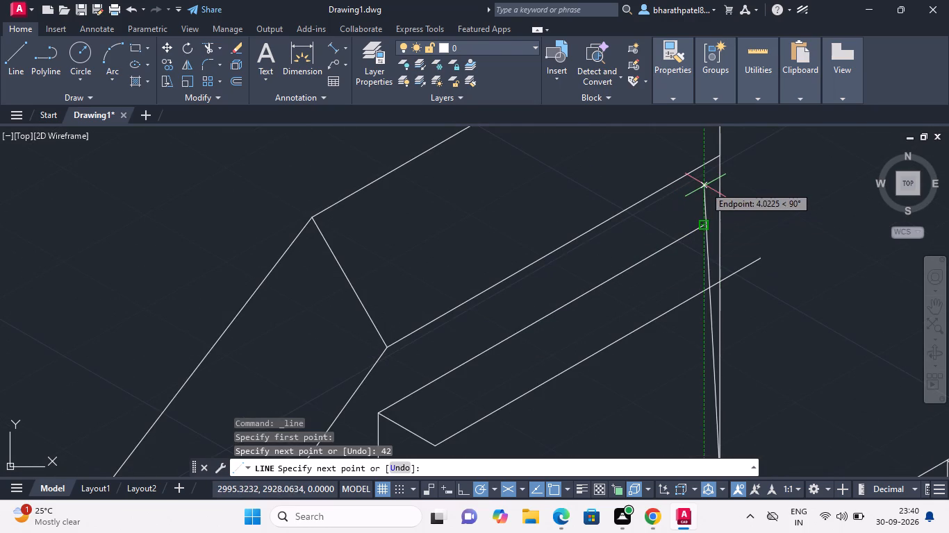
scroll(704, 185, "up", 1)
scroll(704, 185, "down", 5)
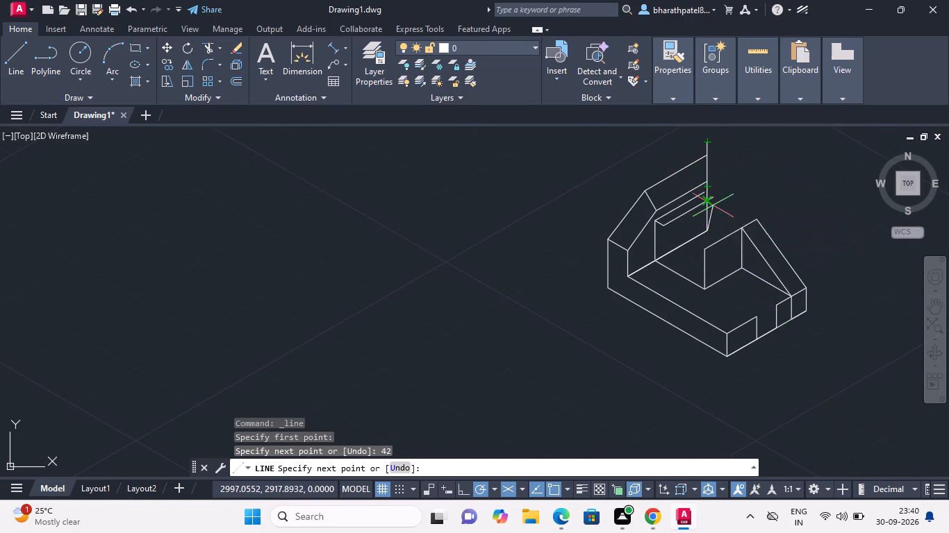
scroll(709, 203, "up", 3)
left_click(680, 155)
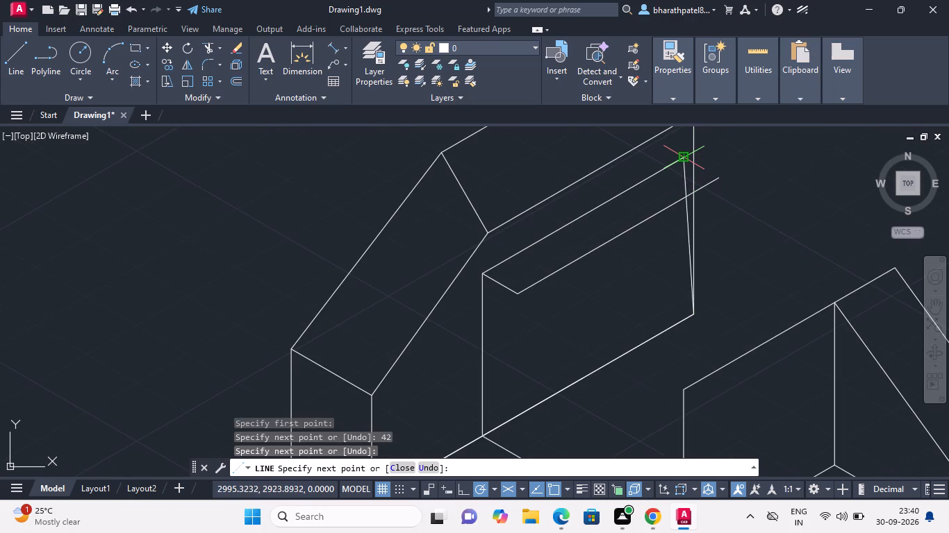
key("Escape")
Outline the ribbed block's top strip from its front vertical's top: 7 units toward the upright, 42 units at 30°, and back to the rib's top corner.
scroll(758, 264, "down", 2)
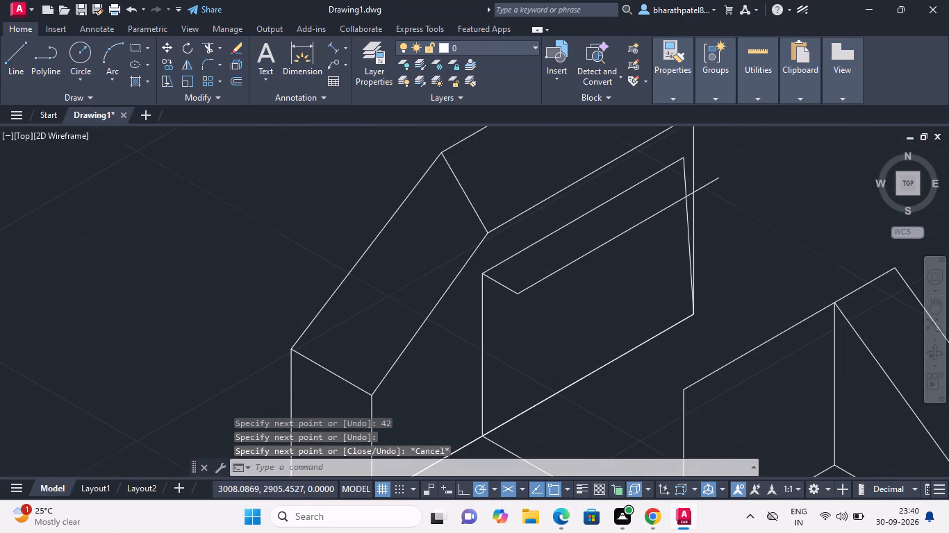
scroll(758, 264, "down", 1)
scroll(791, 239, "up", 3)
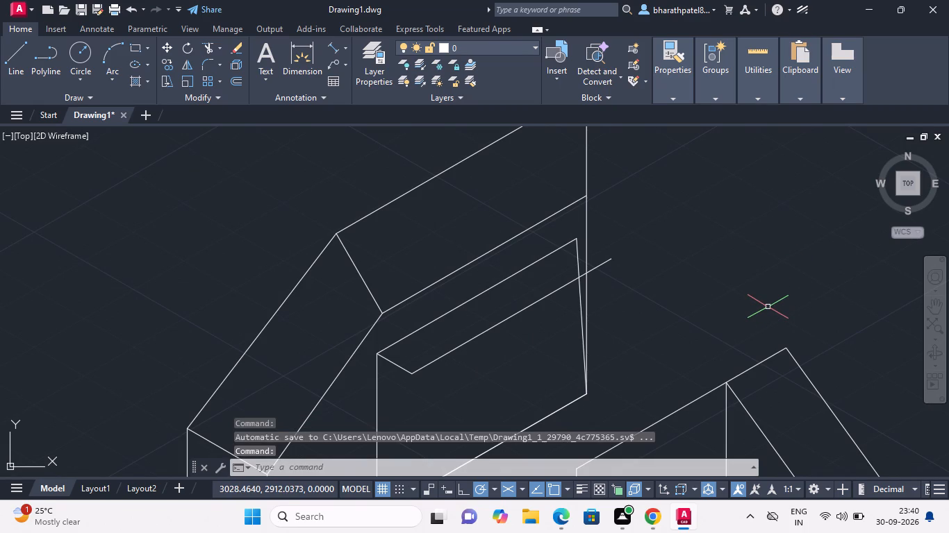
scroll(764, 299, "down", 2)
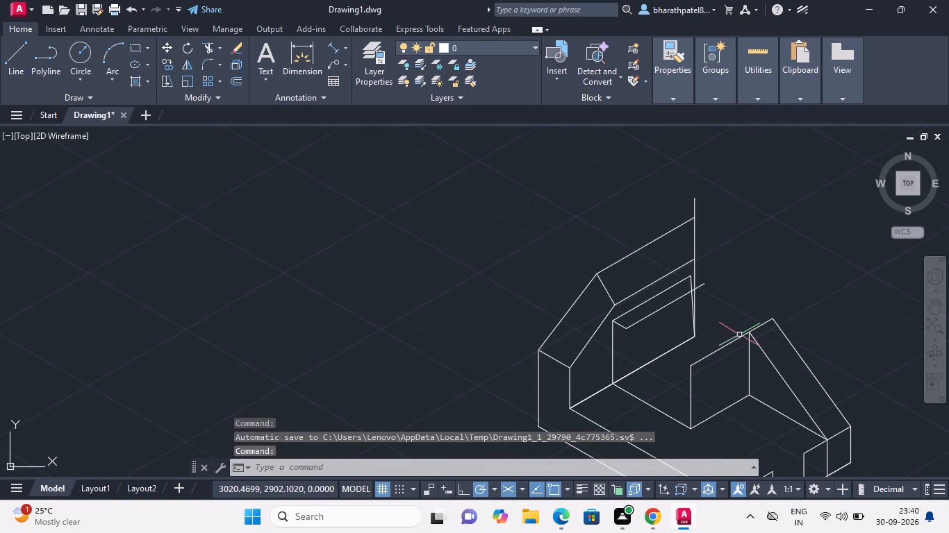
left_click(12, 58)
left_click(694, 364)
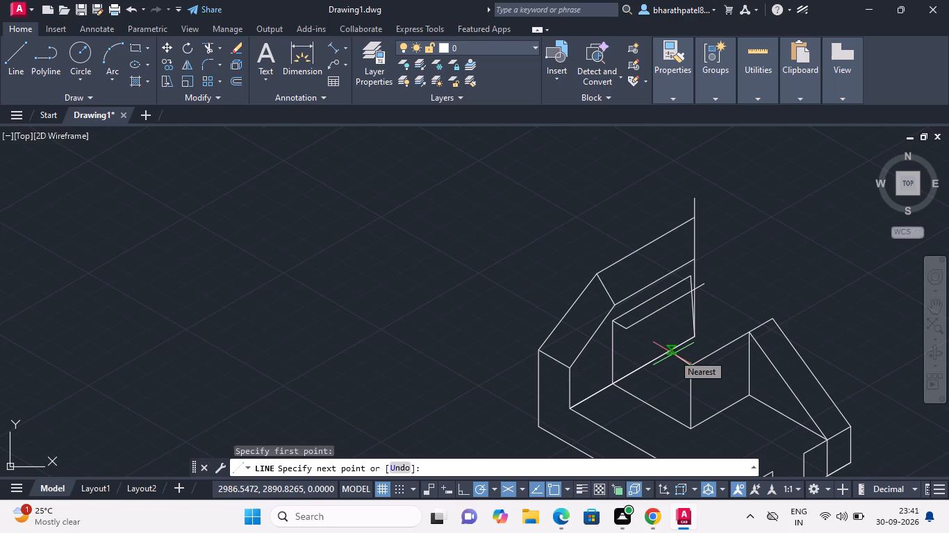
key("7")
key("Return")
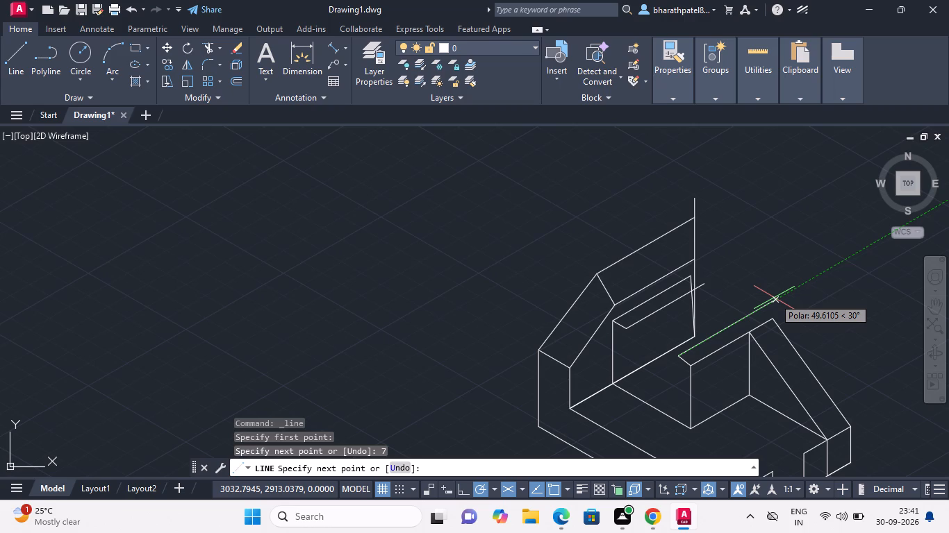
type("42")
key("Return")
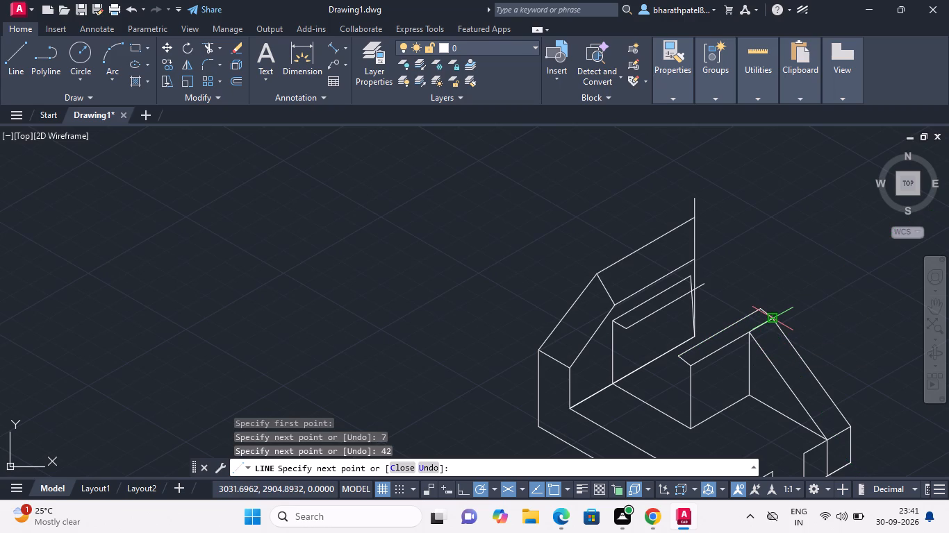
scroll(777, 315, "up", 3)
left_click(754, 330)
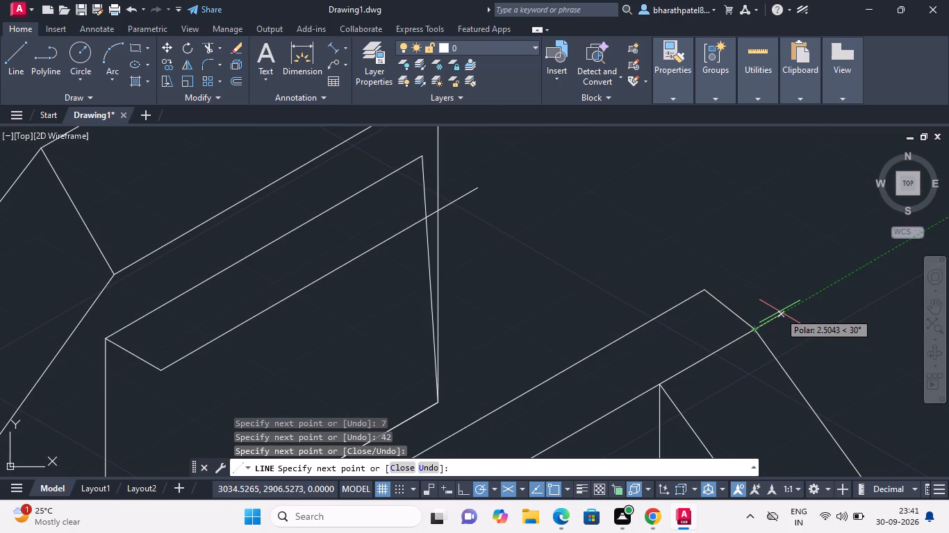
key("Escape")
Examine the whole isometric part, including the outlined top strip and the slanted upright.
scroll(725, 307, "down", 5)
scroll(731, 296, "up", 3)
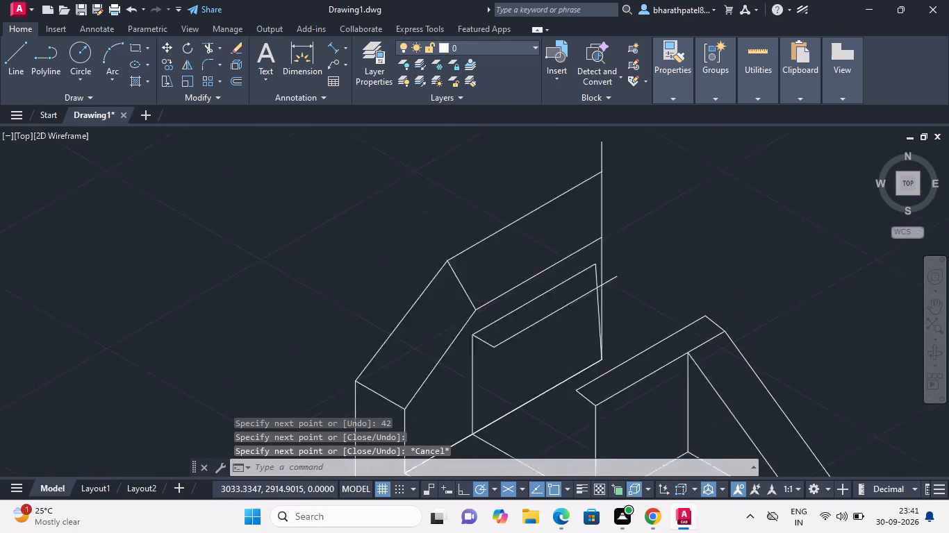
scroll(731, 296, "down", 4)
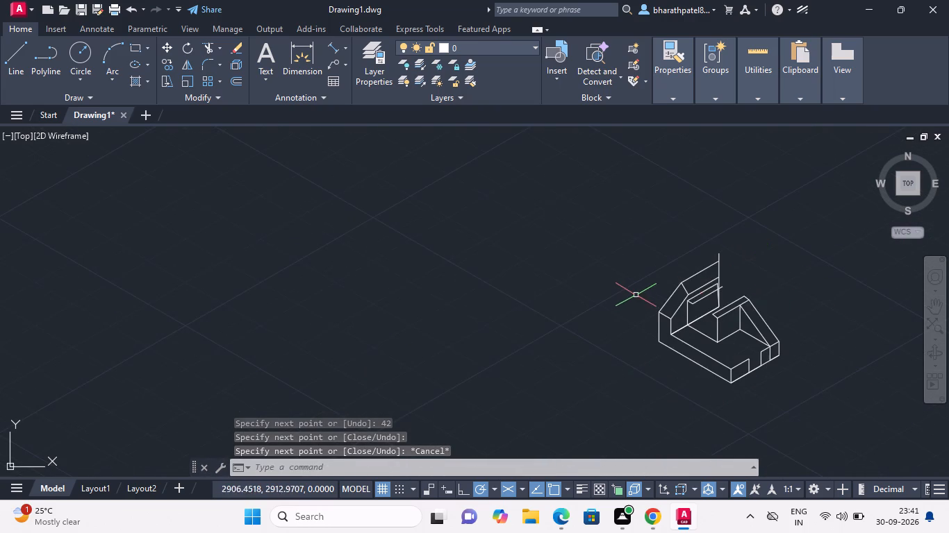
scroll(633, 296, "up", 2)
scroll(633, 296, "down", 3)
scroll(676, 256, "down", 2)
scroll(770, 255, "up", 2)
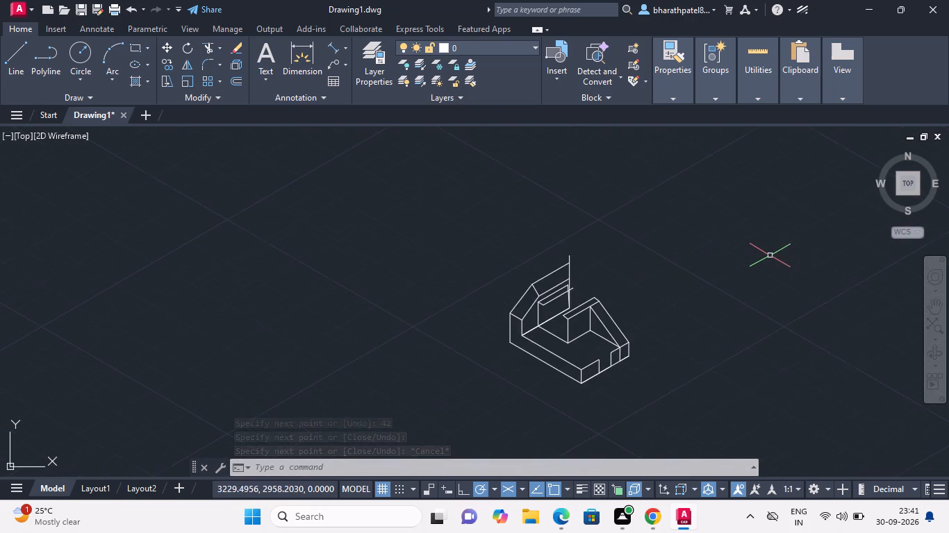
scroll(657, 327, "up", 2)
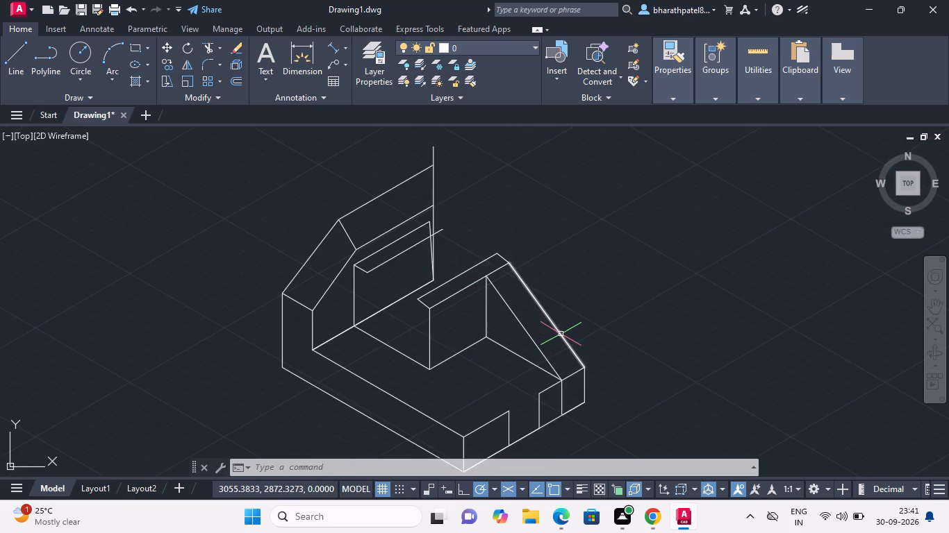
scroll(559, 332, "down", 1)
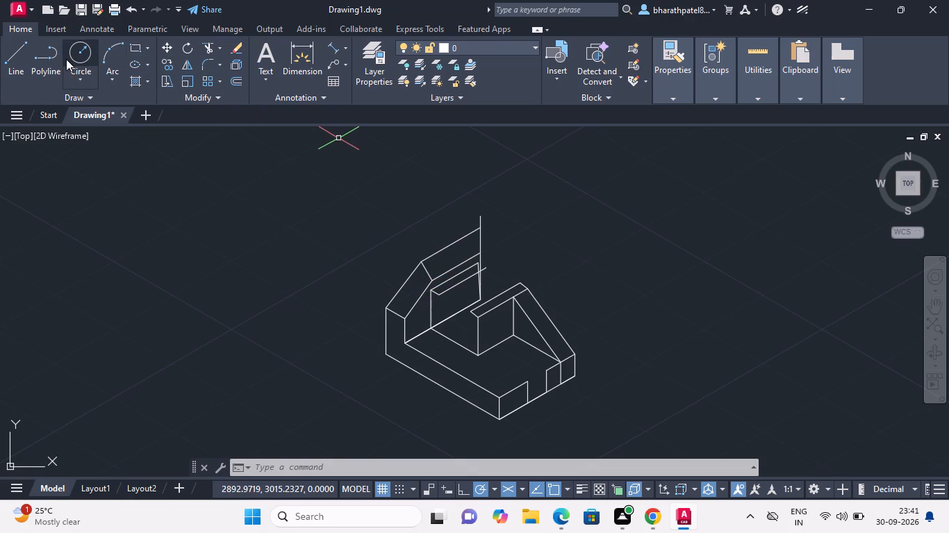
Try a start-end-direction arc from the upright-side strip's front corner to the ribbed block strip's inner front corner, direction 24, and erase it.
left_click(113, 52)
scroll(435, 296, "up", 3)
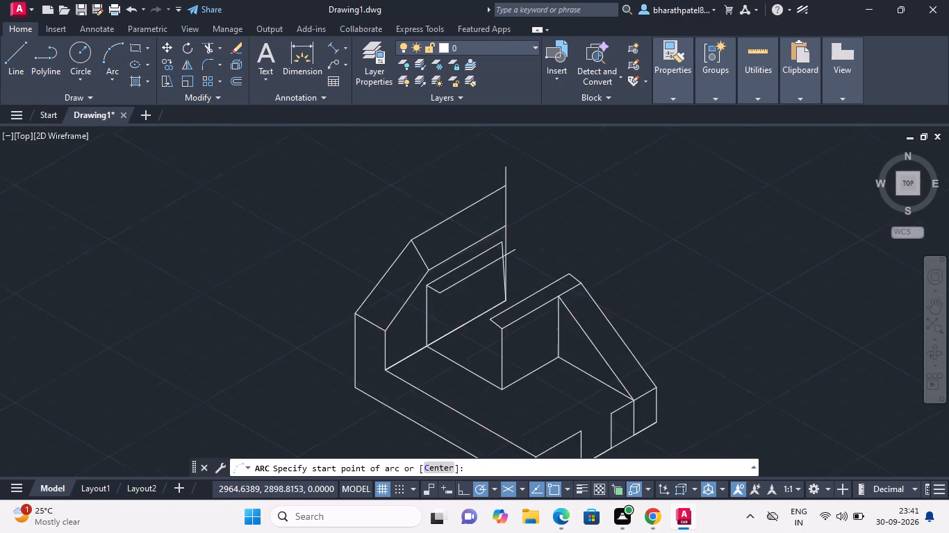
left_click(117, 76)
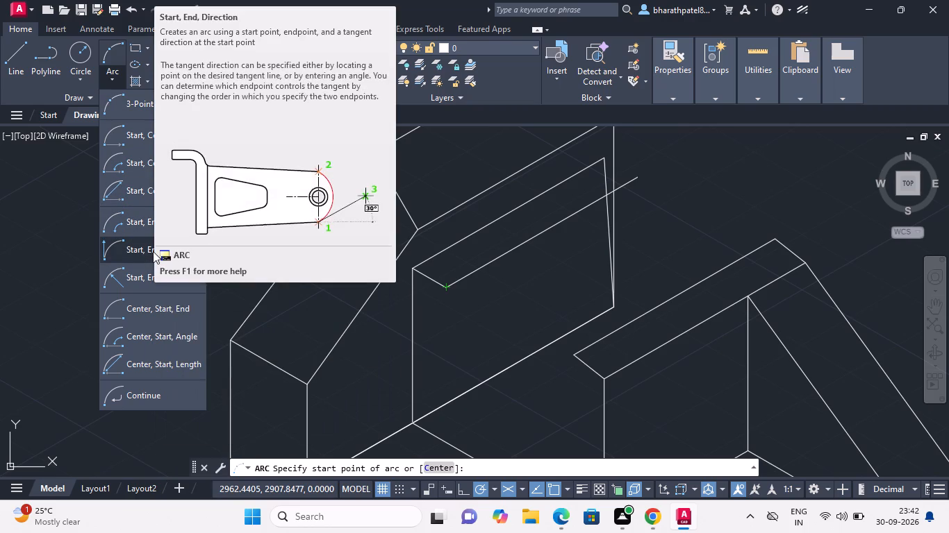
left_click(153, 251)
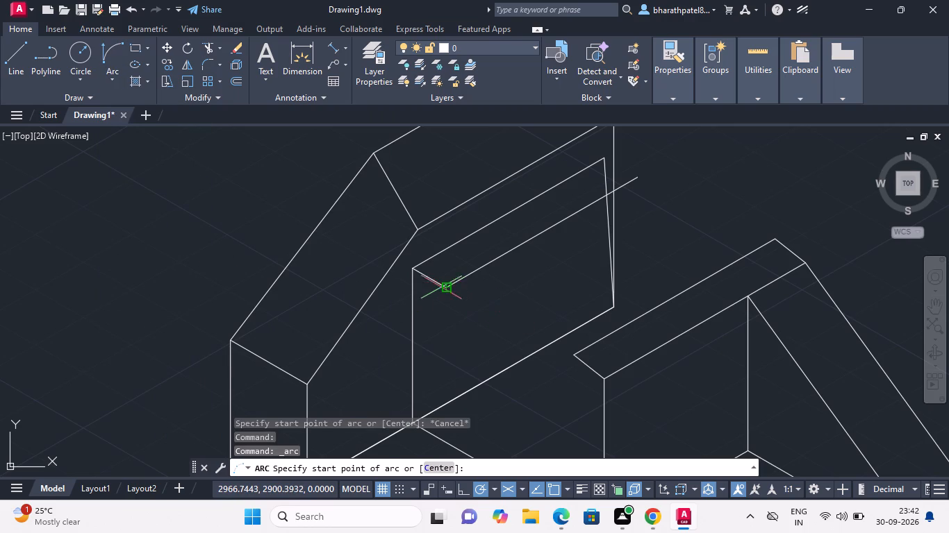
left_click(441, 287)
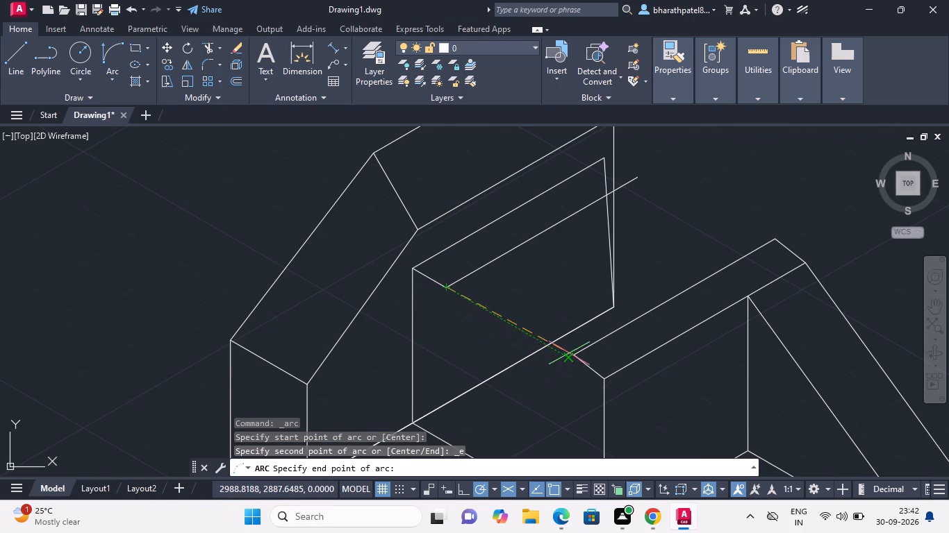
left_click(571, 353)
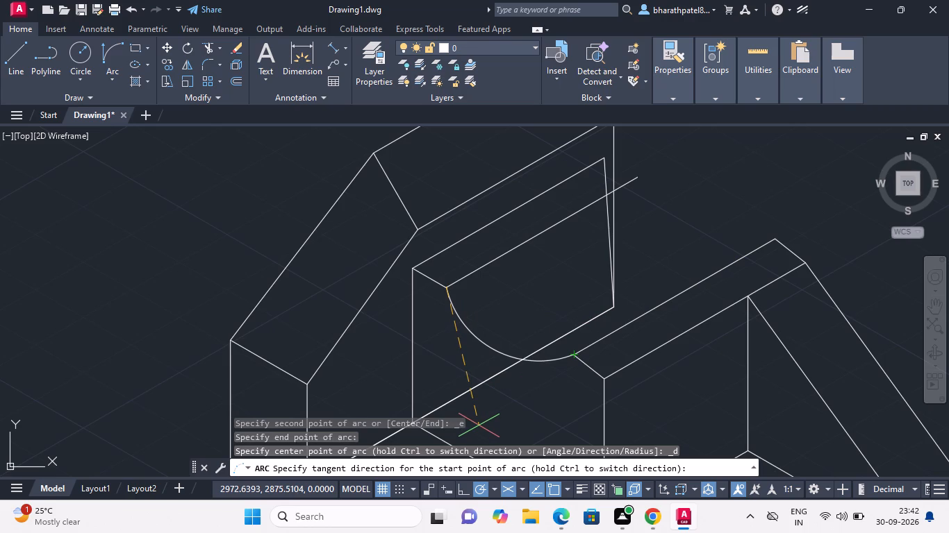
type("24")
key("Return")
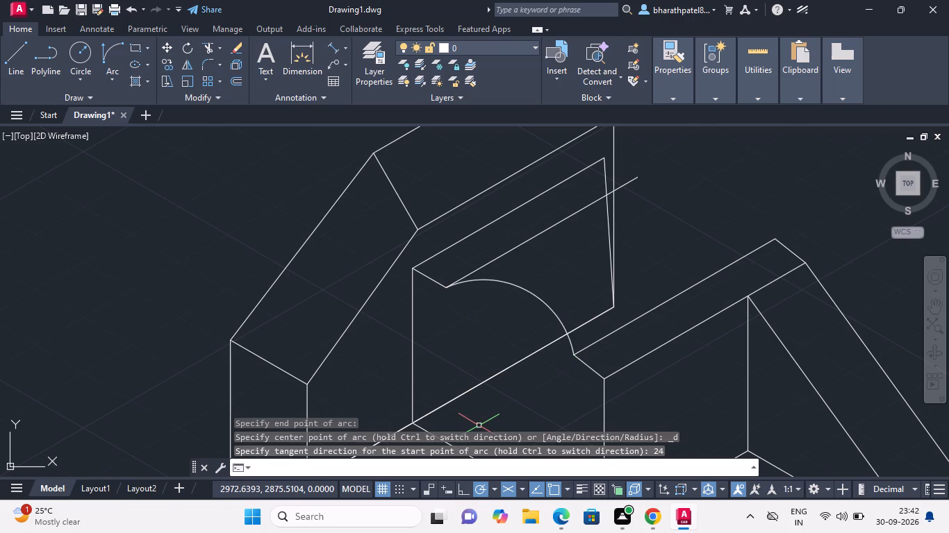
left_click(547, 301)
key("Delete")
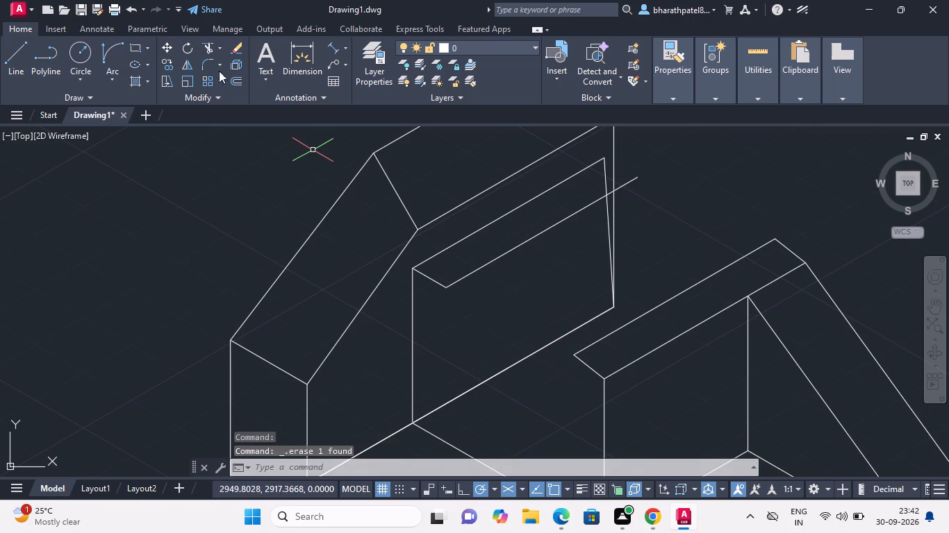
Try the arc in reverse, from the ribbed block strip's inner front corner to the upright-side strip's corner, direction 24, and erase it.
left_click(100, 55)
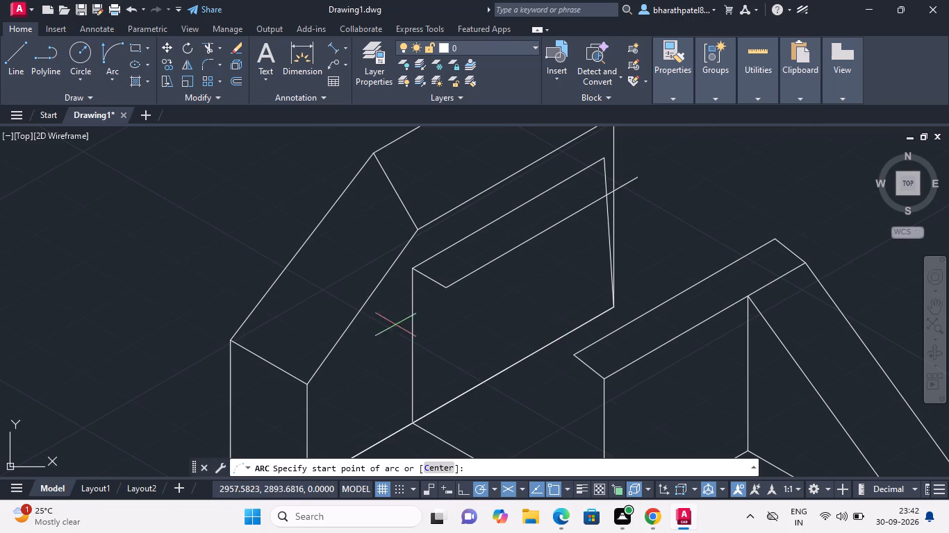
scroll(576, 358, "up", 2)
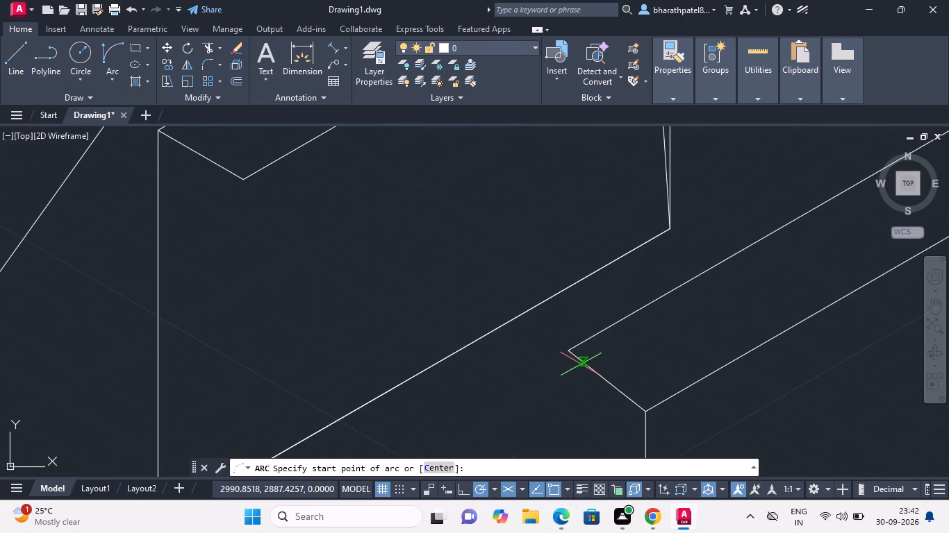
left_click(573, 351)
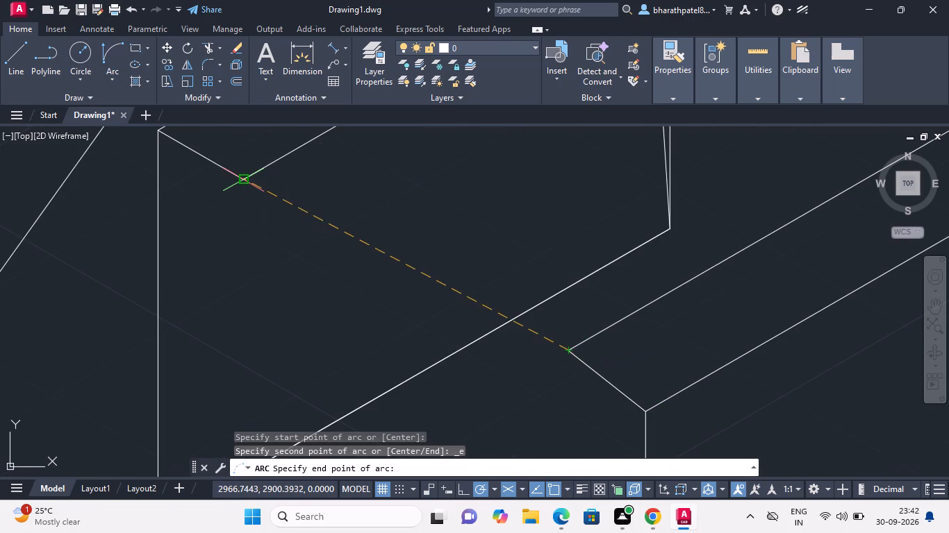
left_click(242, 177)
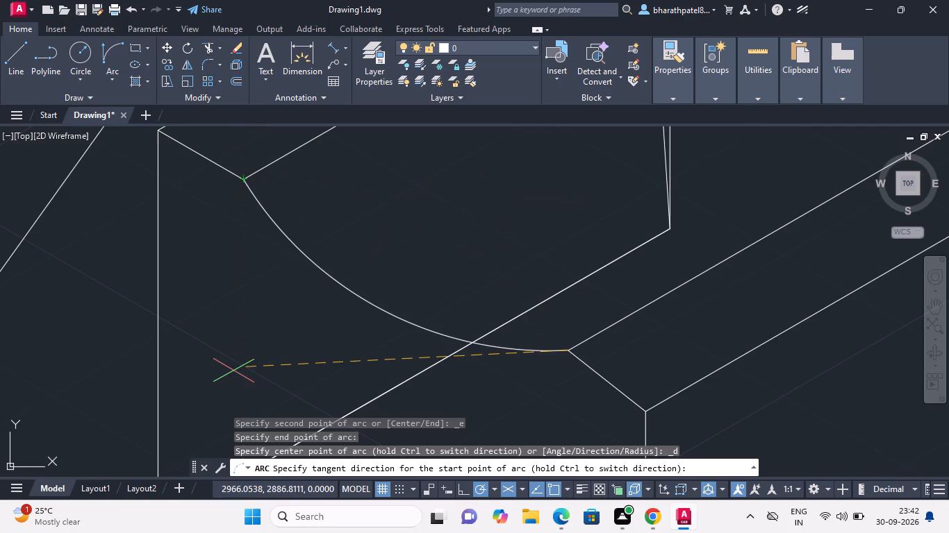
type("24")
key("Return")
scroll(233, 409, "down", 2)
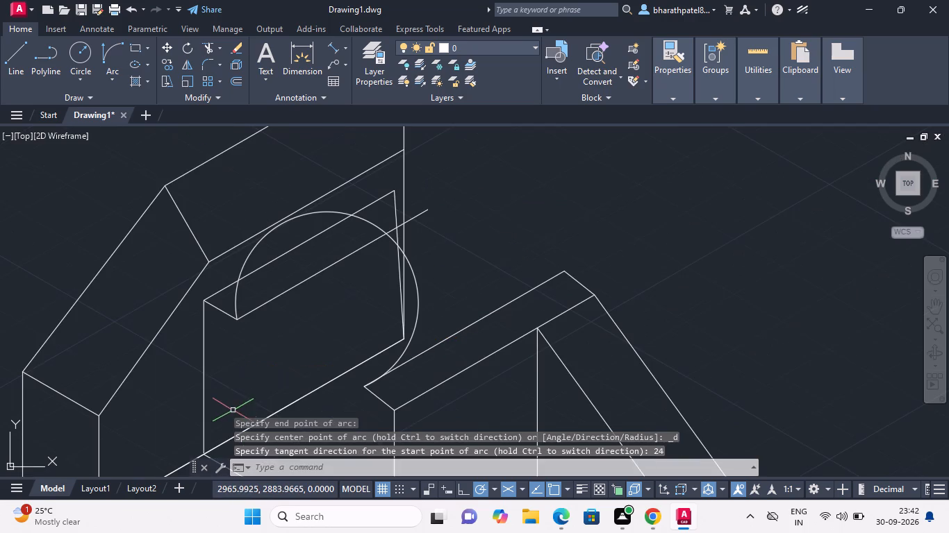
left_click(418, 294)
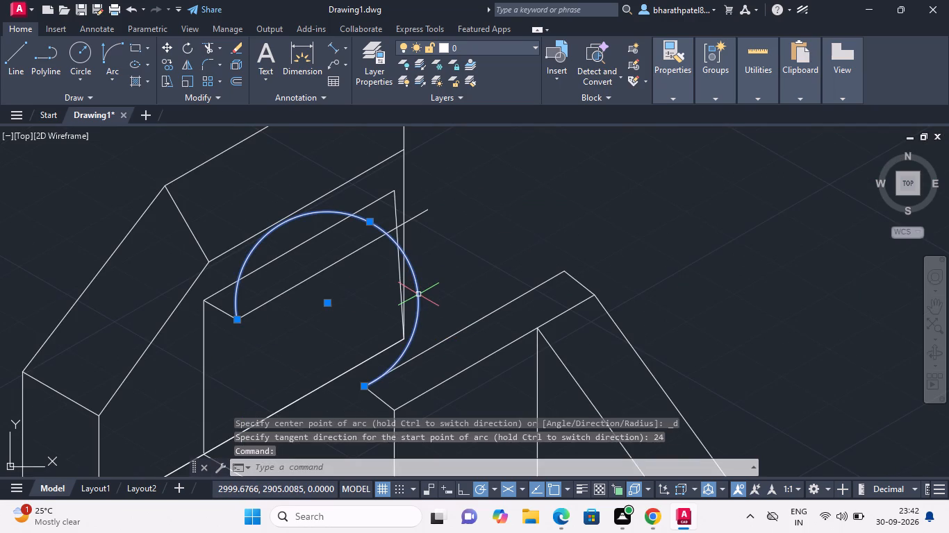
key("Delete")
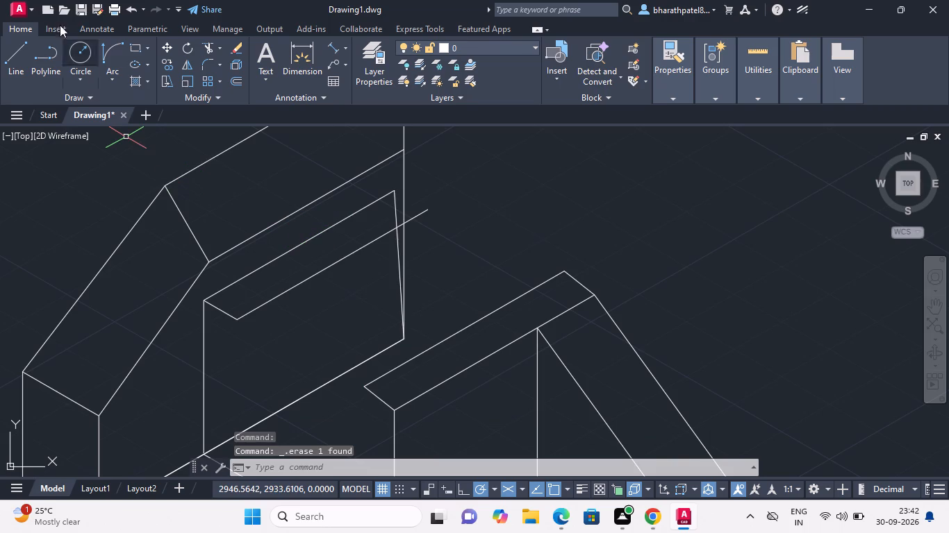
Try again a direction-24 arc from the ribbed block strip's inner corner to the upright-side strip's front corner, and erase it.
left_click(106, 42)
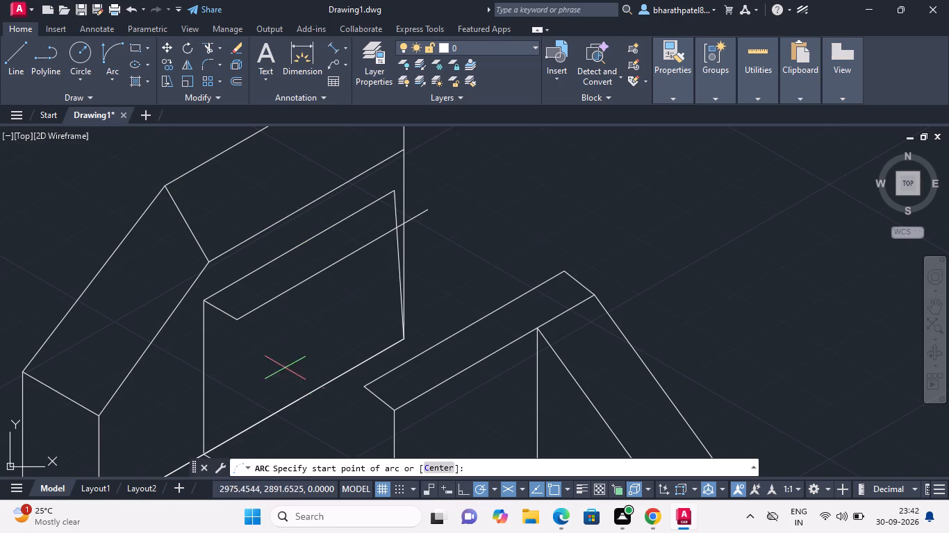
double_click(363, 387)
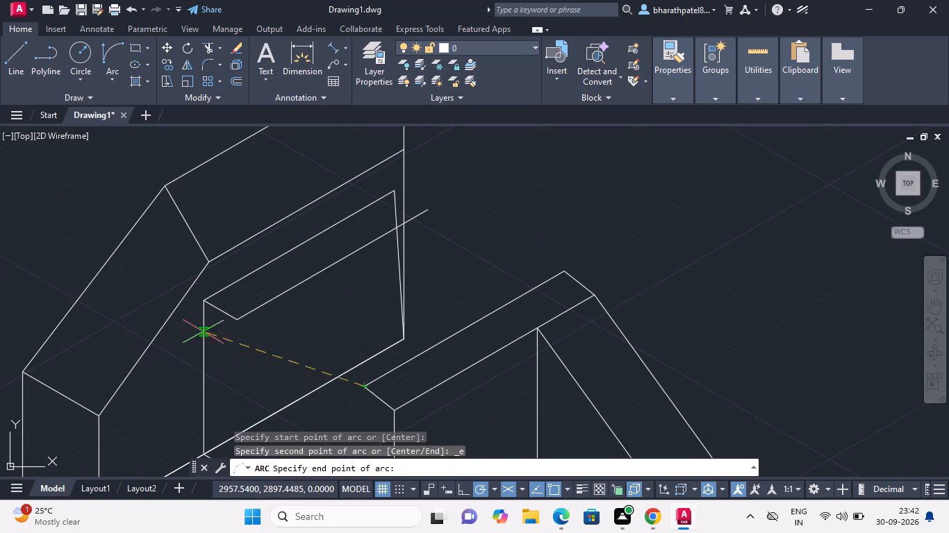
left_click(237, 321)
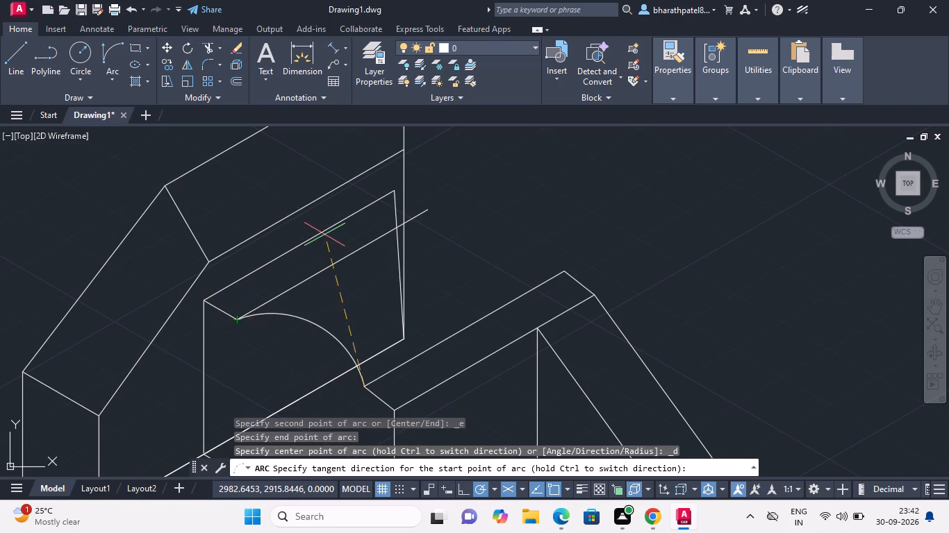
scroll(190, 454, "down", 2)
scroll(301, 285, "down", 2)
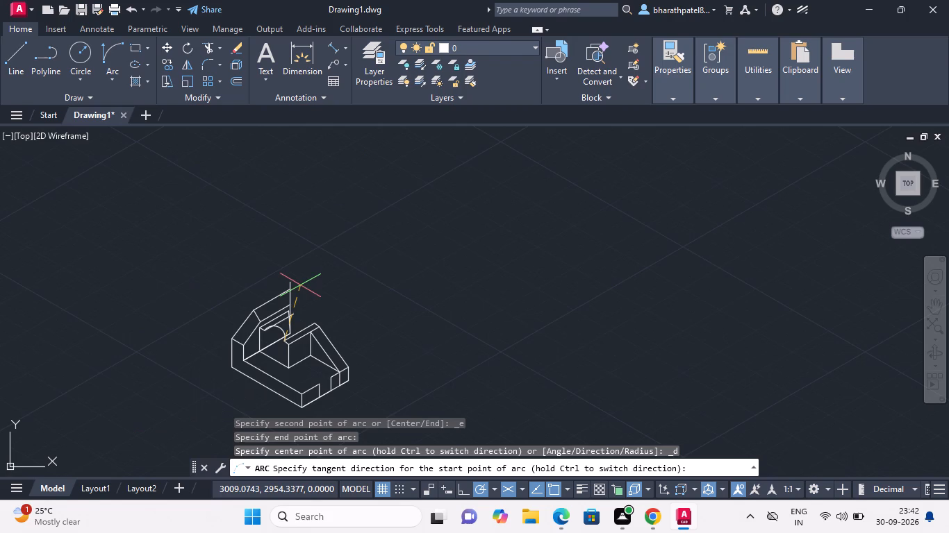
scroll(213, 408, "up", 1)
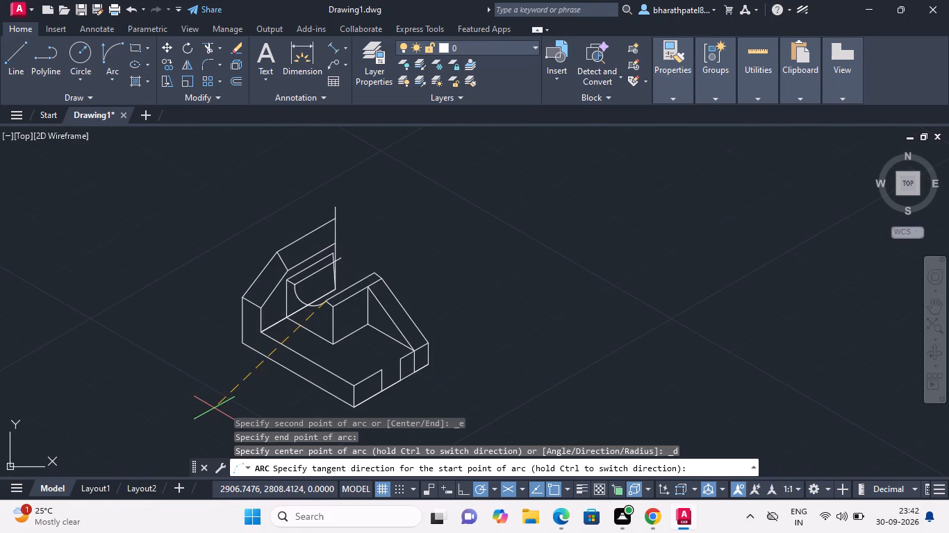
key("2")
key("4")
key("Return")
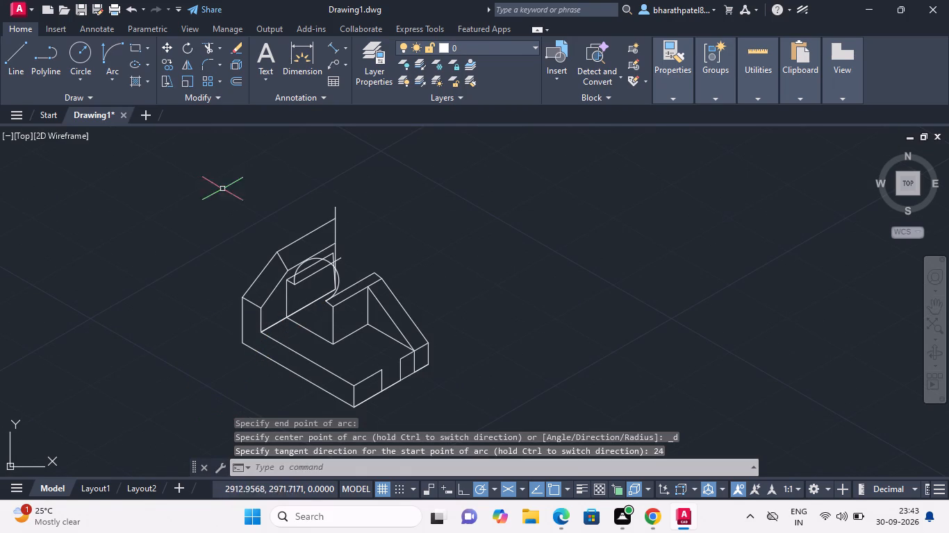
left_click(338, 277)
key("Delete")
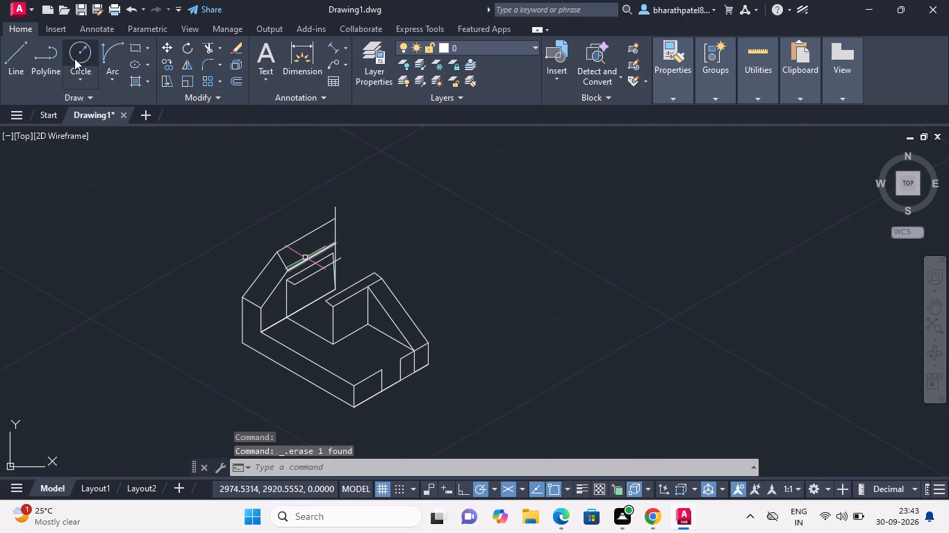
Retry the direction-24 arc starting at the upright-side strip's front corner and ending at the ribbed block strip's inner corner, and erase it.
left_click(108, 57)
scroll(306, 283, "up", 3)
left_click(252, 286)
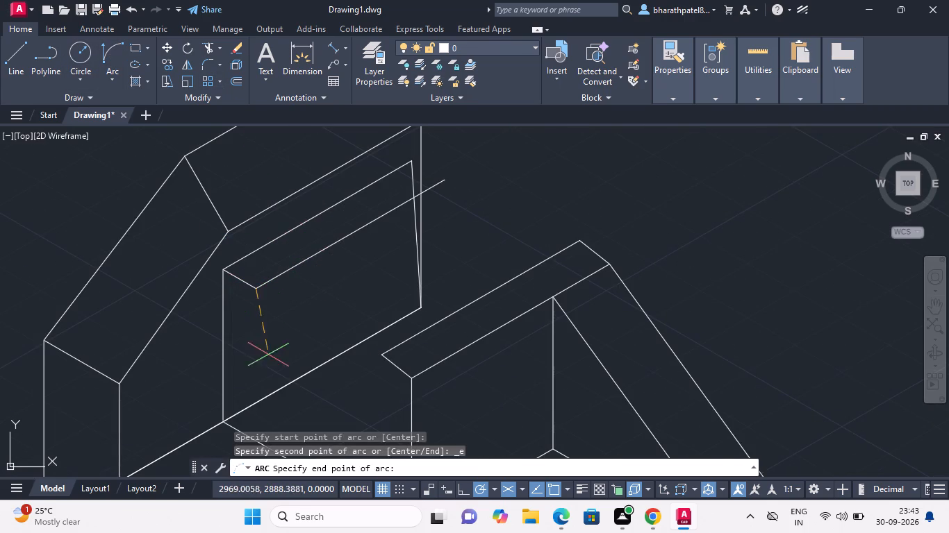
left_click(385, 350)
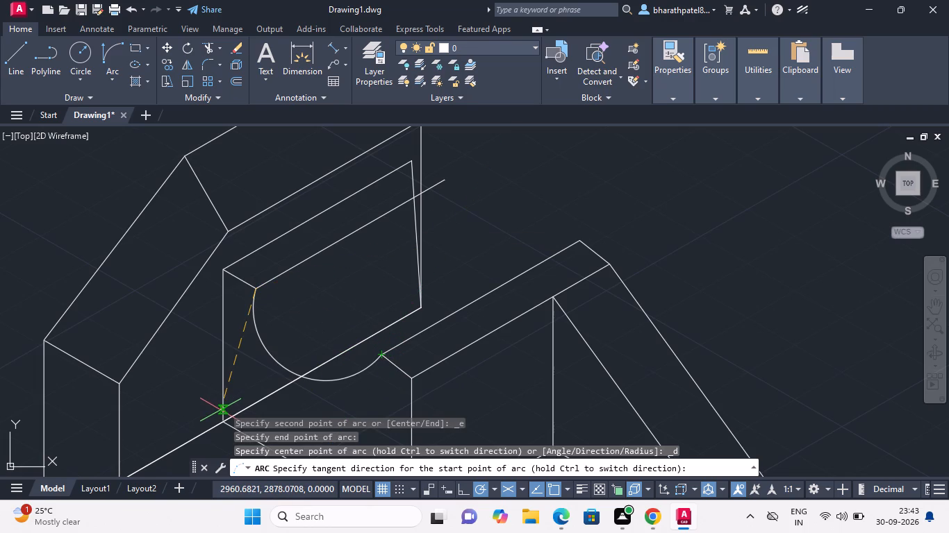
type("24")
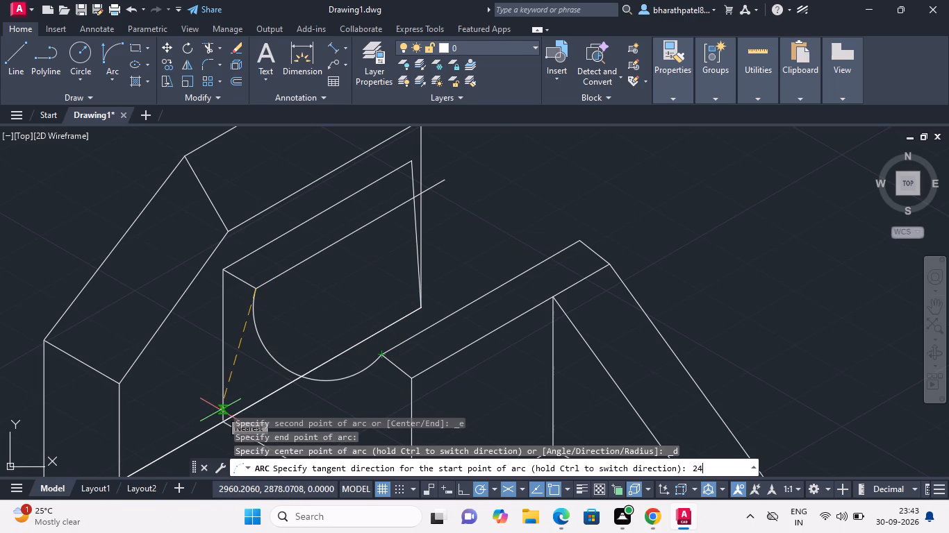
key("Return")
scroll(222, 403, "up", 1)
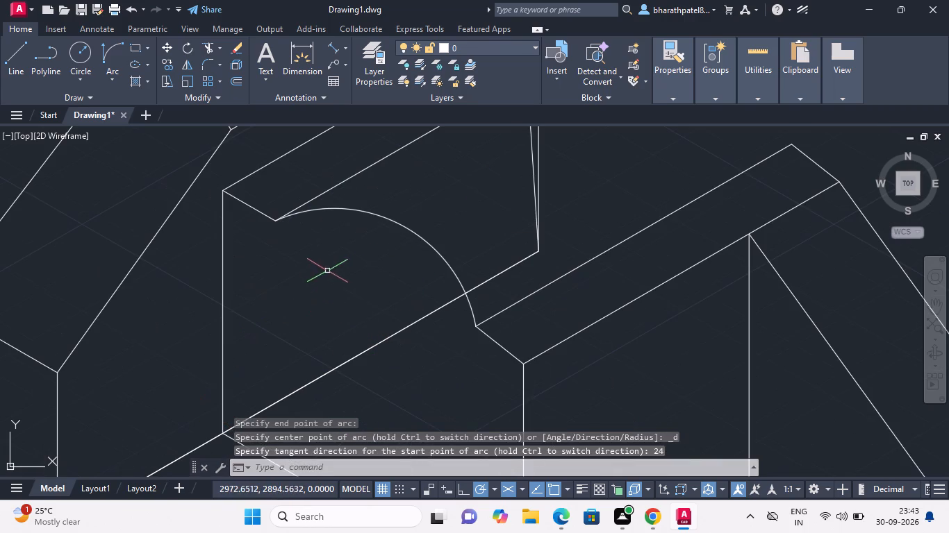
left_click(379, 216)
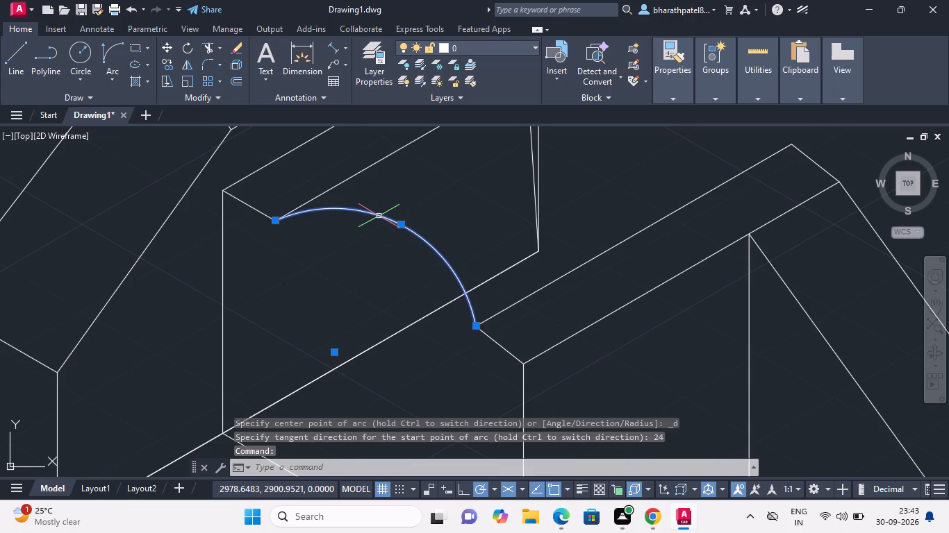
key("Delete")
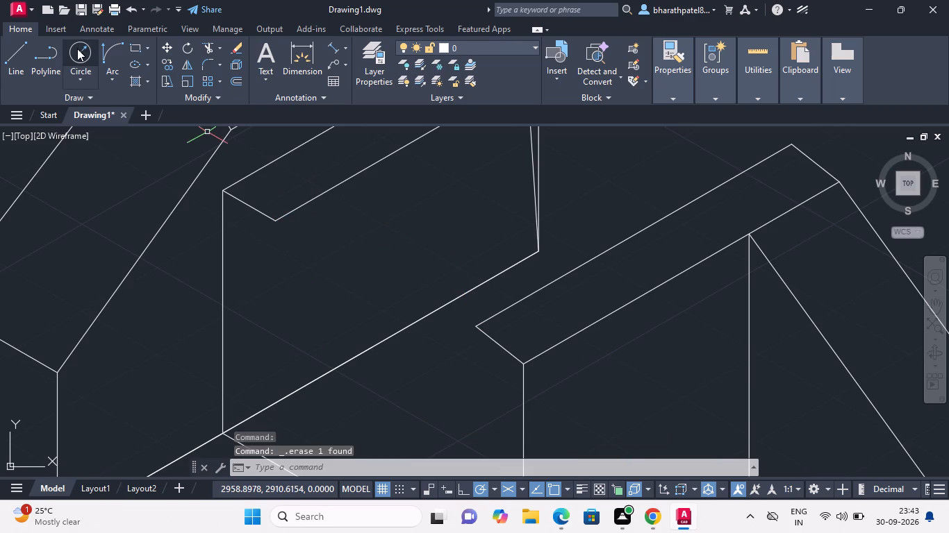
Draw a two-point circle whose diameter spans from the upright-side strip's front corner to the ribbed block strip's inner front corner.
left_click(77, 49)
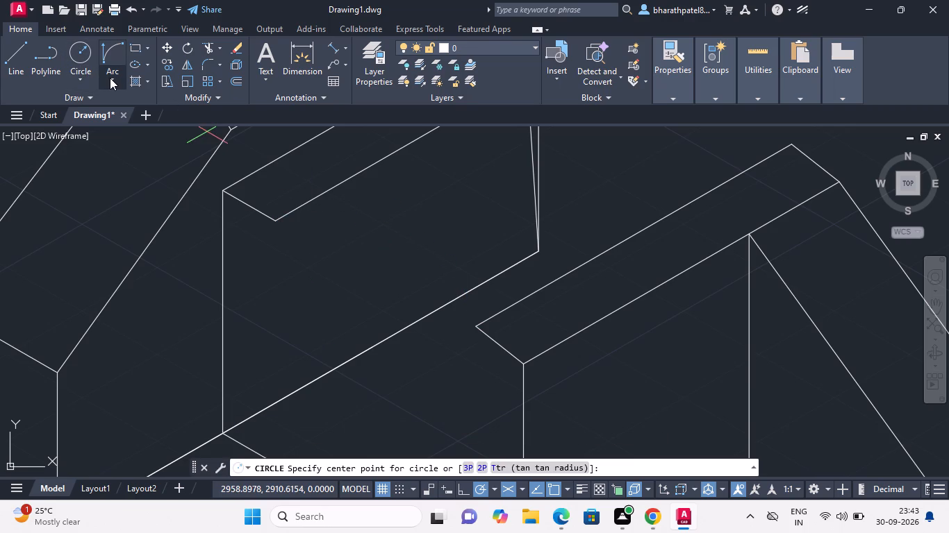
left_click(110, 78)
left_click(108, 69)
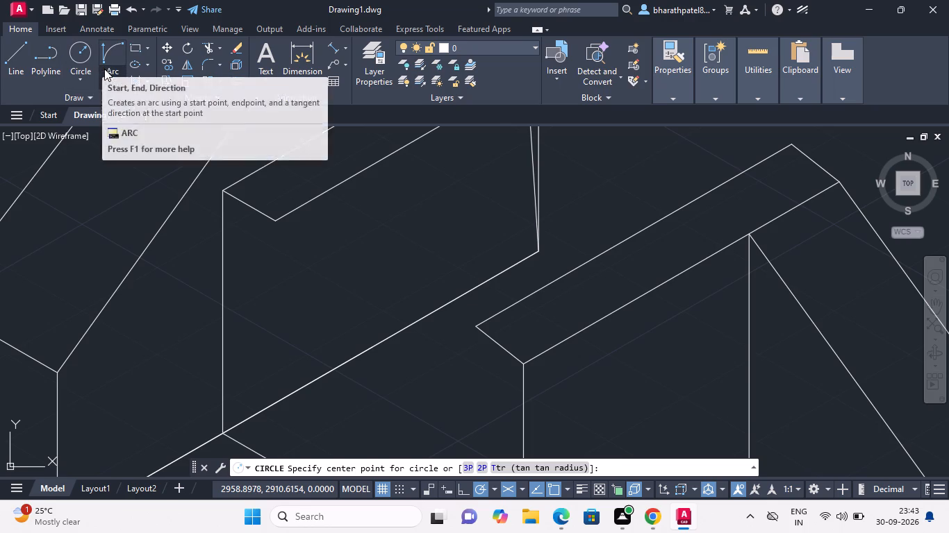
left_click(82, 73)
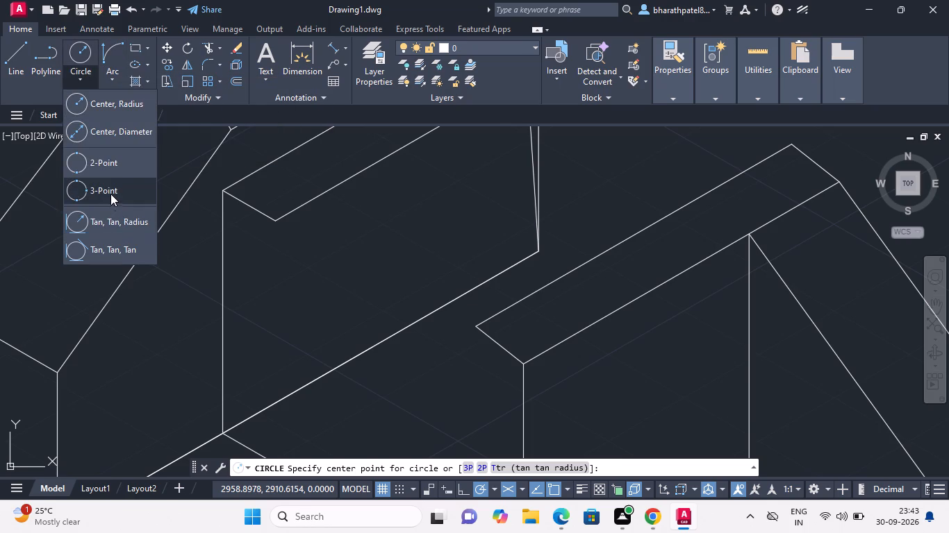
left_click(112, 162)
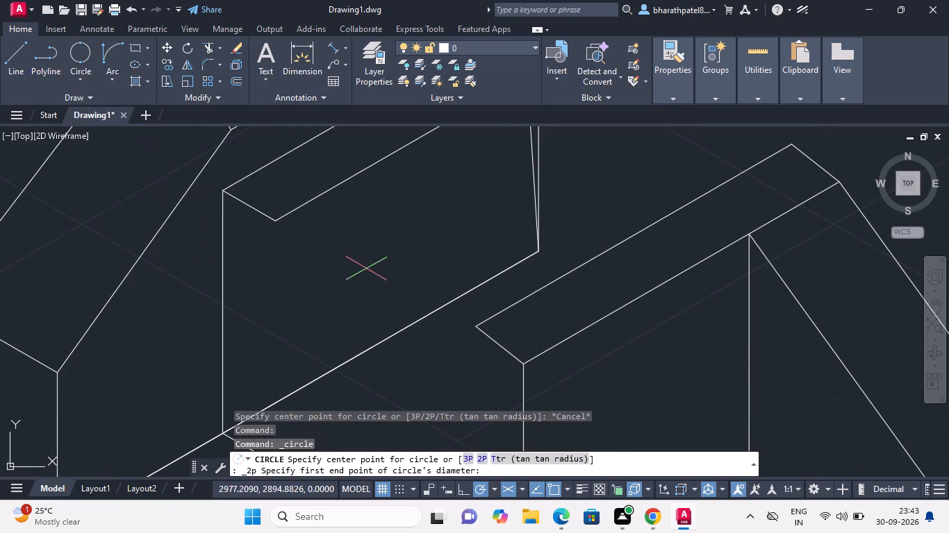
left_click(277, 220)
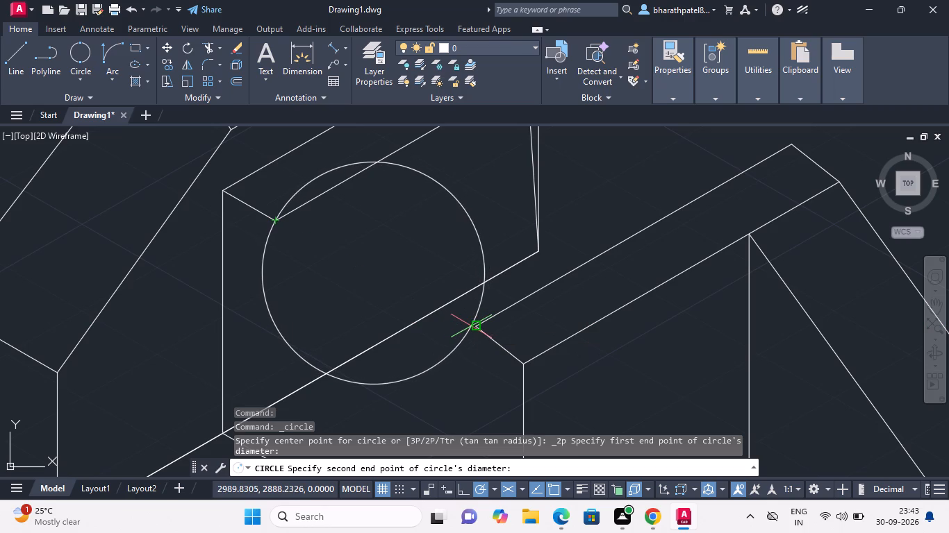
left_click(471, 326)
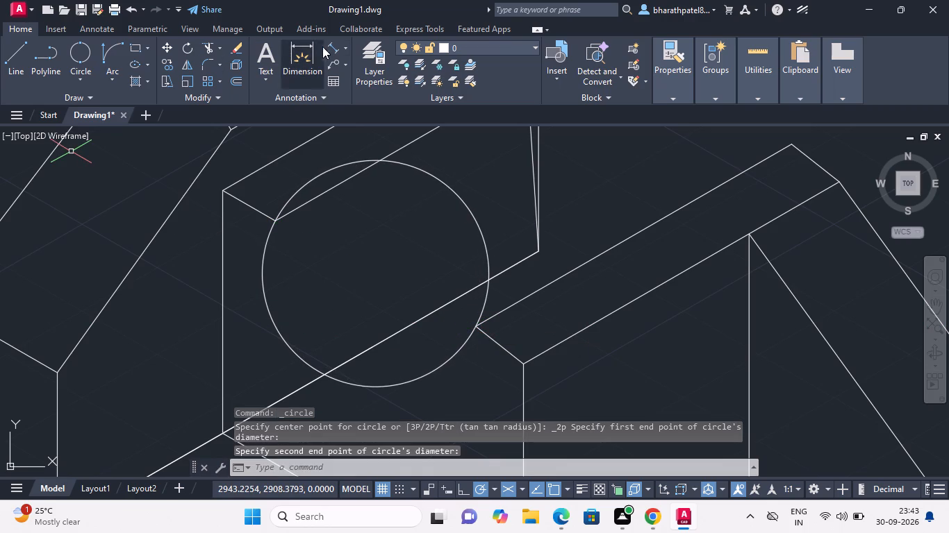
Check the diameter of the two-point circle between the two strips' corners, without placing a dimension.
left_click(343, 47)
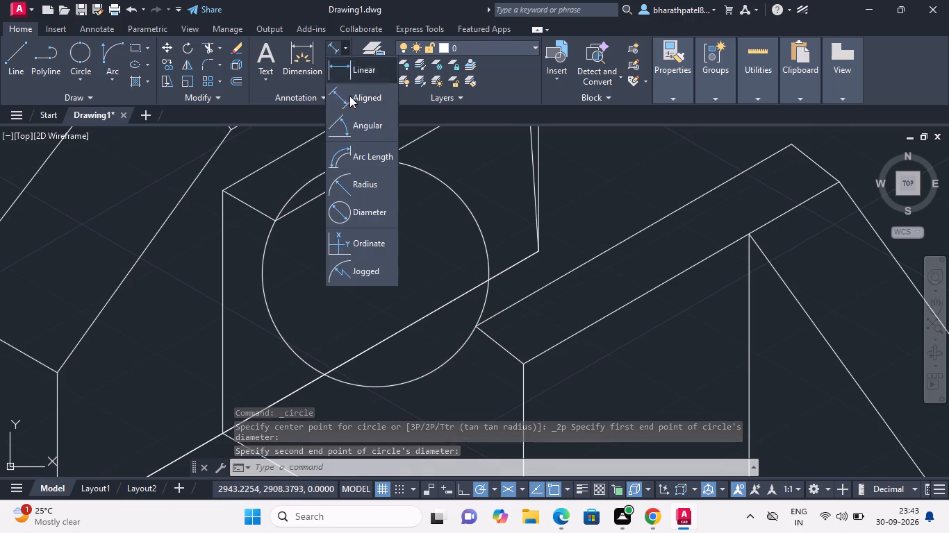
left_click(363, 210)
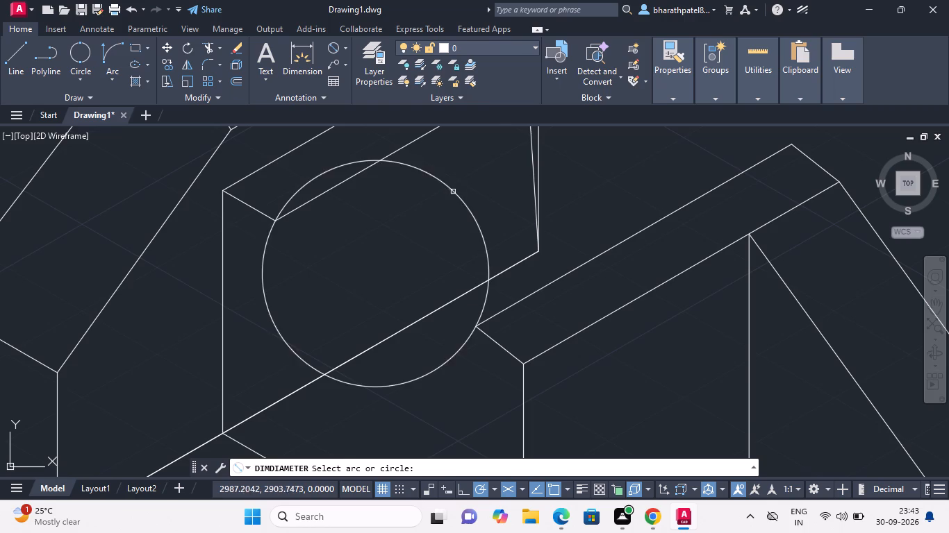
left_click(456, 190)
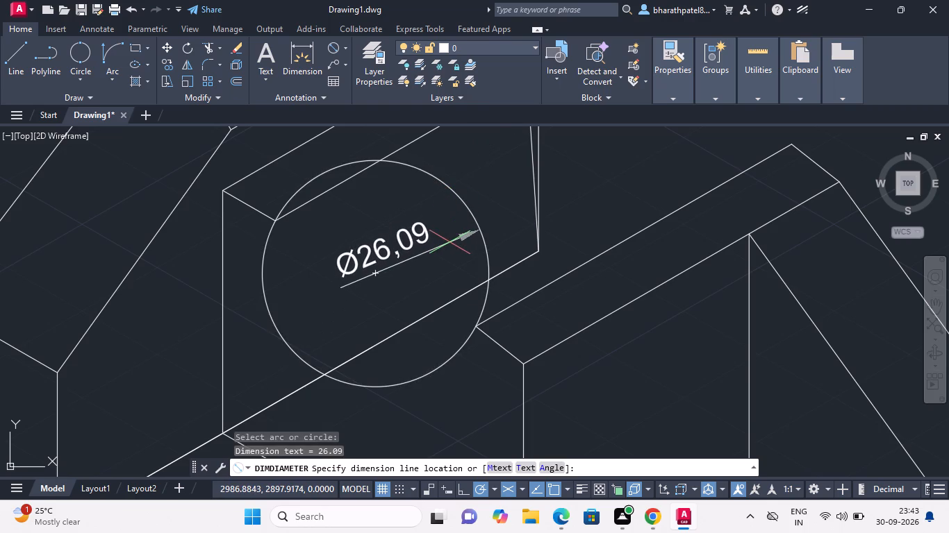
key("Escape")
key("Escape")
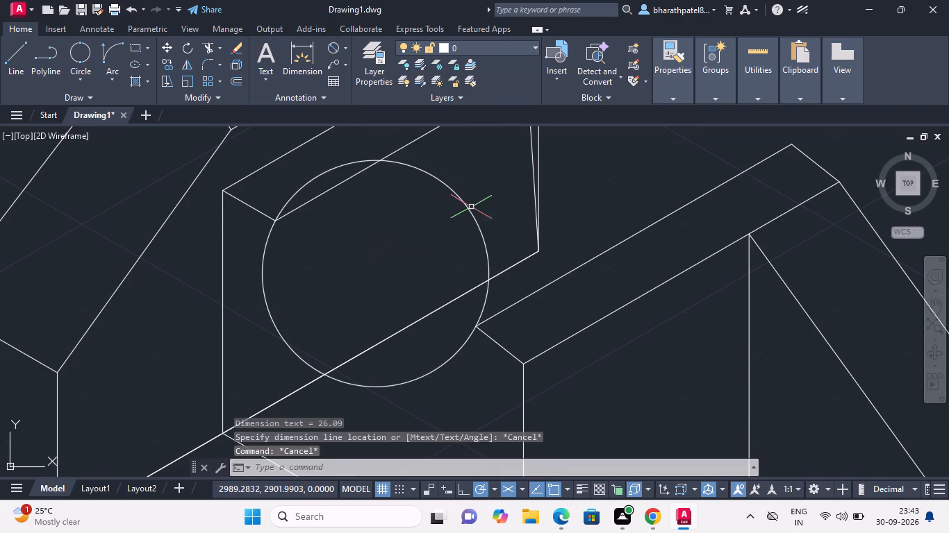
Erase the two-point circle spanning the upright-side strip's front corner and the ribbed block strip's inner corner.
left_click(472, 210)
key("Delete")
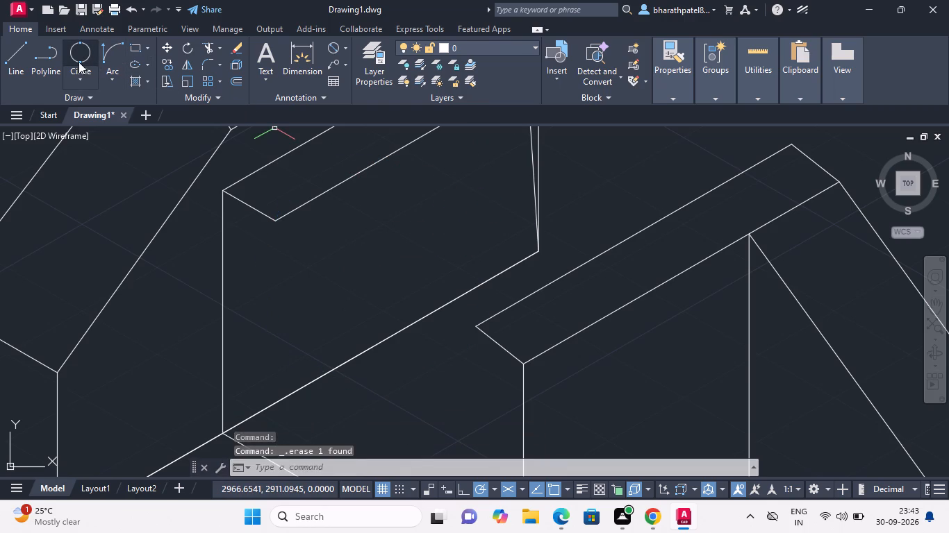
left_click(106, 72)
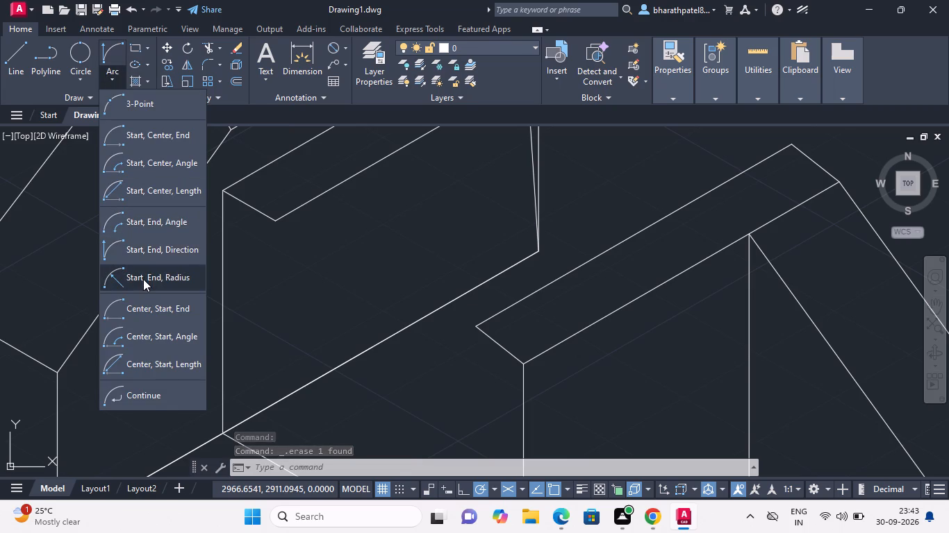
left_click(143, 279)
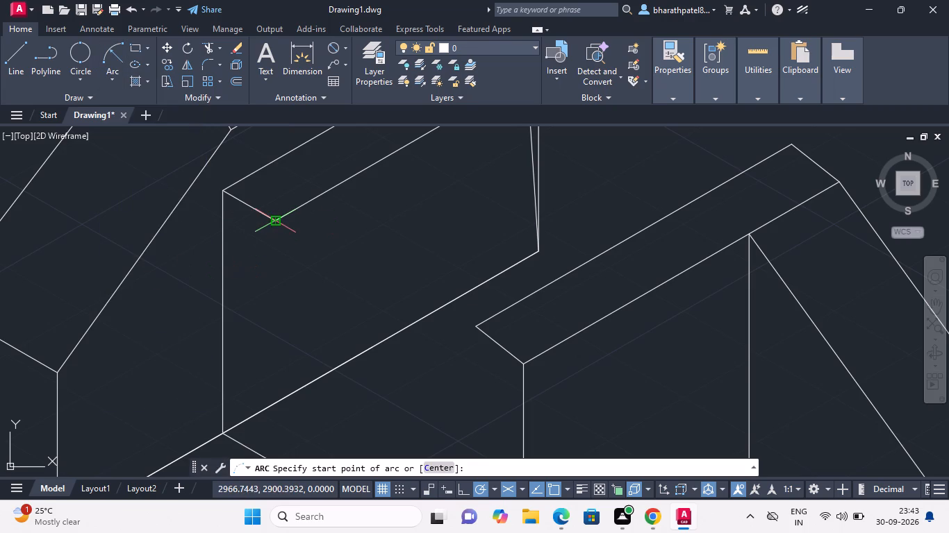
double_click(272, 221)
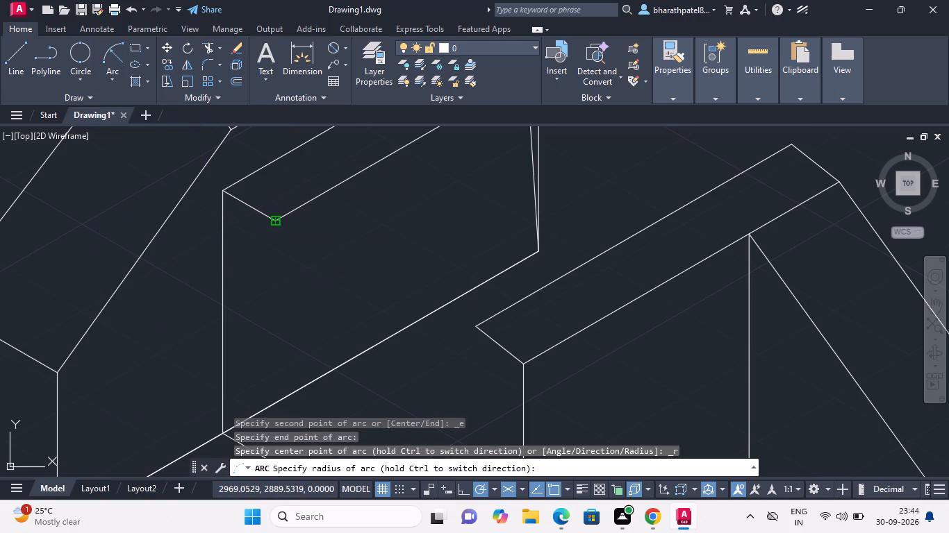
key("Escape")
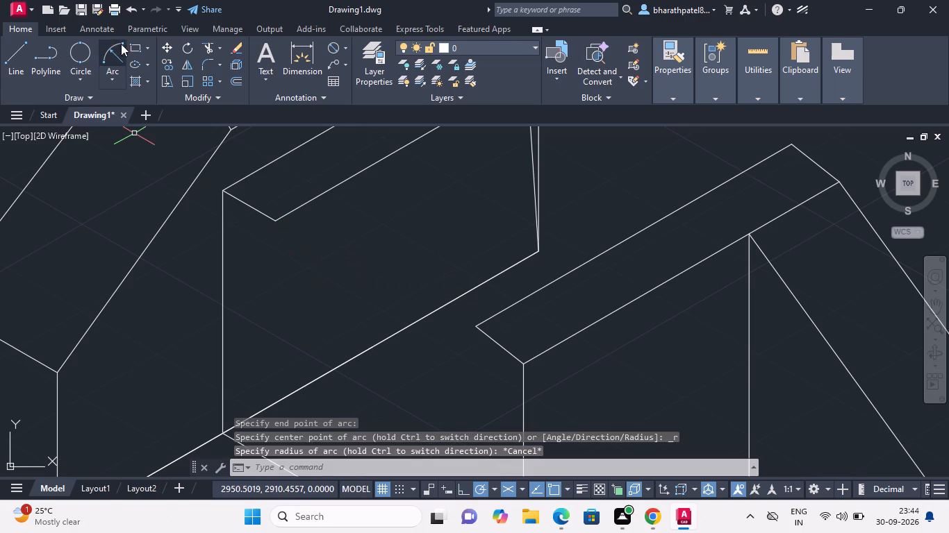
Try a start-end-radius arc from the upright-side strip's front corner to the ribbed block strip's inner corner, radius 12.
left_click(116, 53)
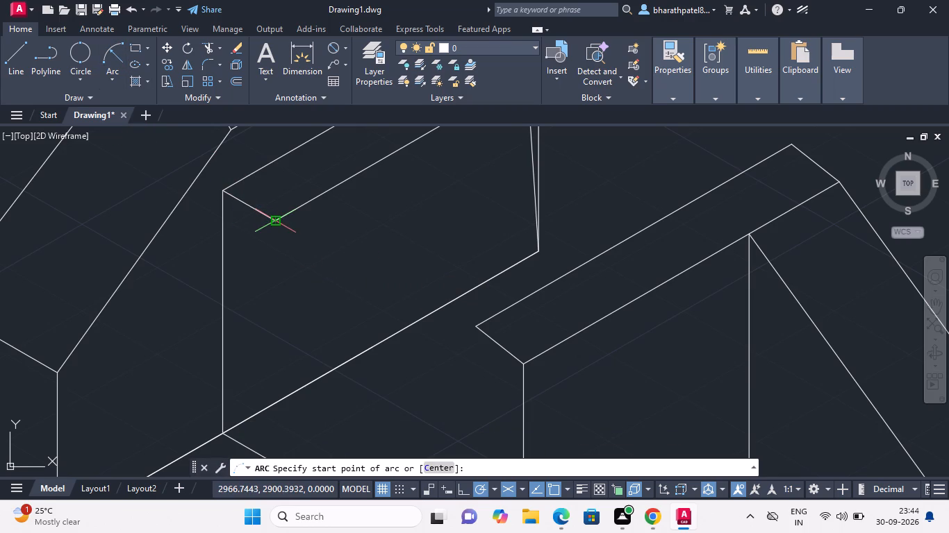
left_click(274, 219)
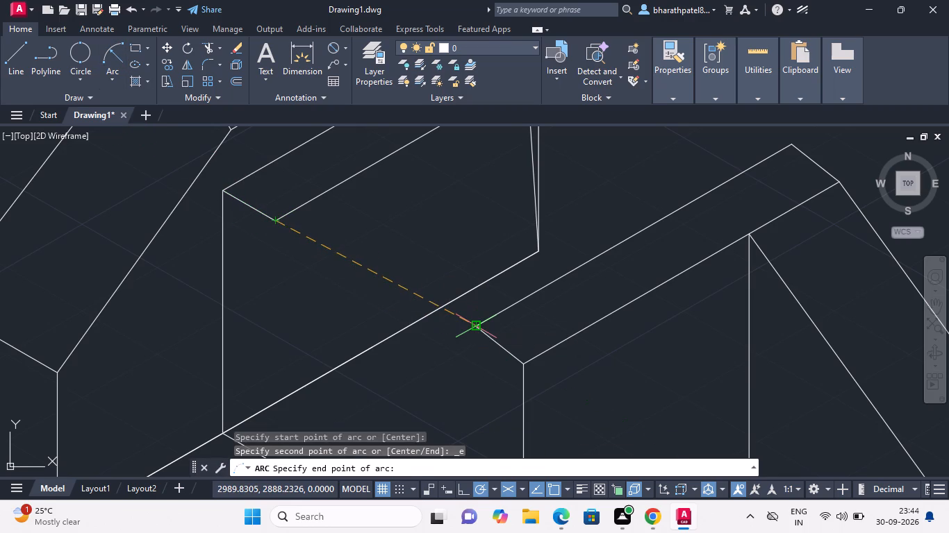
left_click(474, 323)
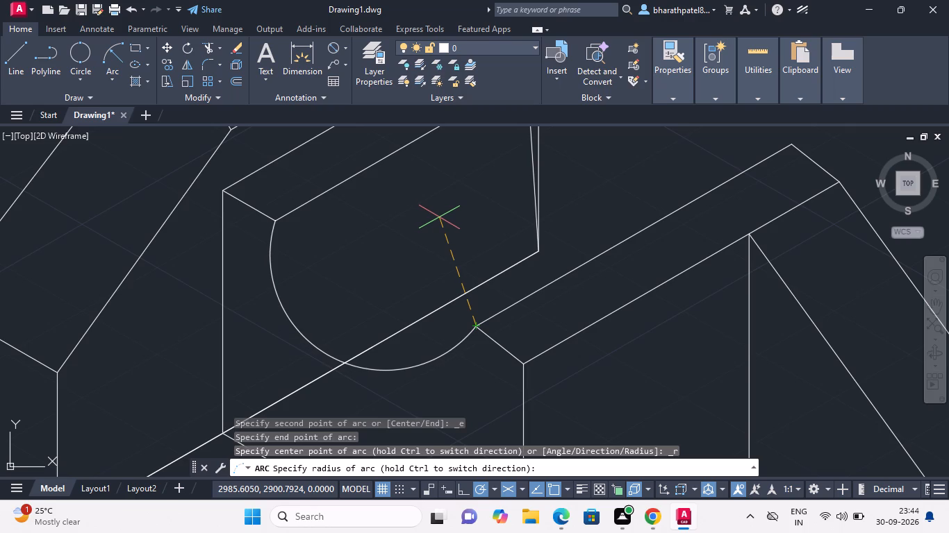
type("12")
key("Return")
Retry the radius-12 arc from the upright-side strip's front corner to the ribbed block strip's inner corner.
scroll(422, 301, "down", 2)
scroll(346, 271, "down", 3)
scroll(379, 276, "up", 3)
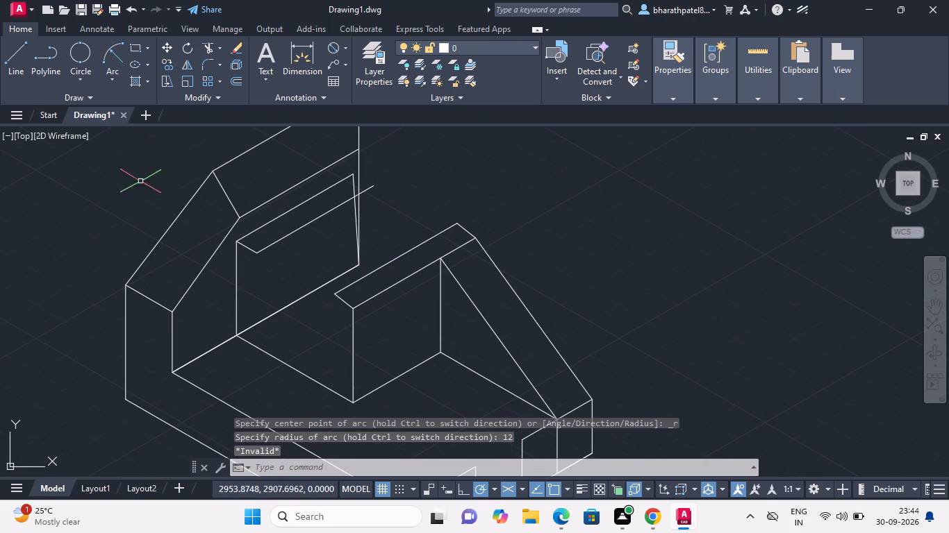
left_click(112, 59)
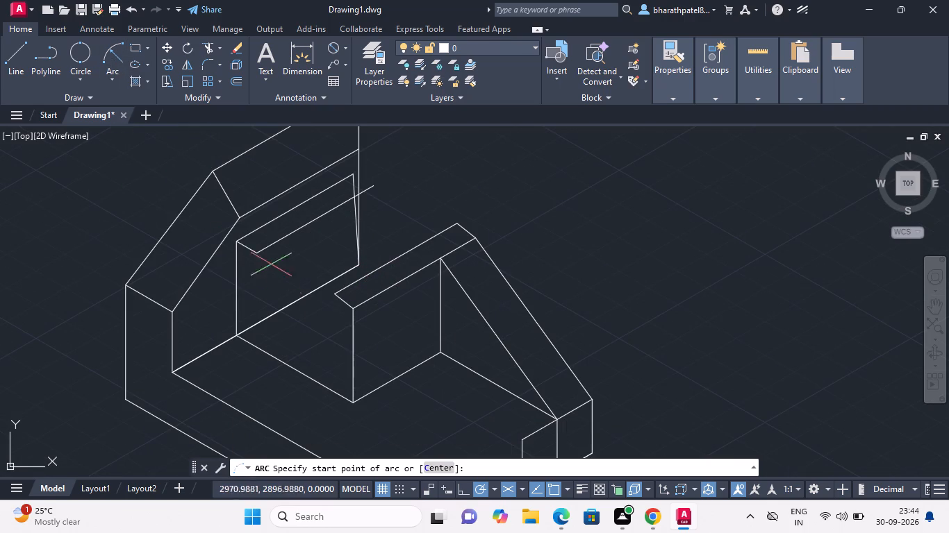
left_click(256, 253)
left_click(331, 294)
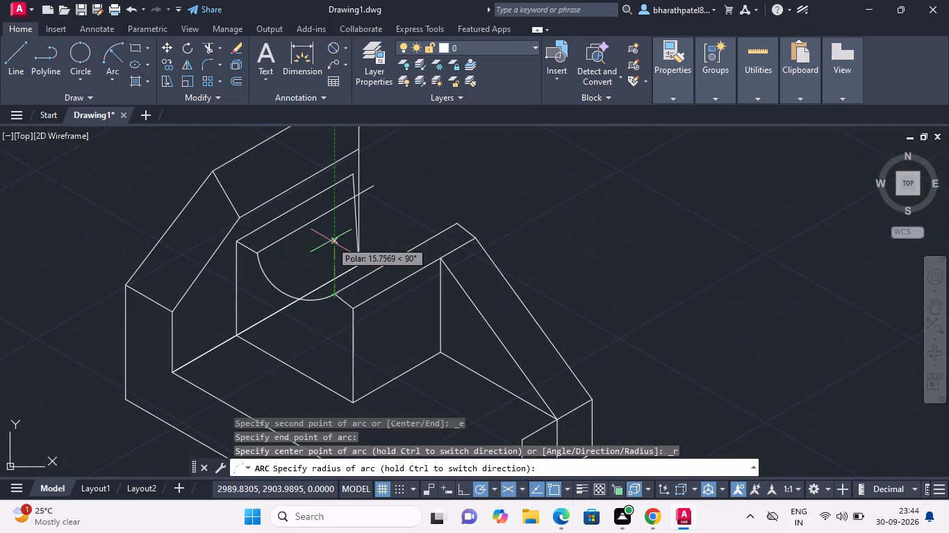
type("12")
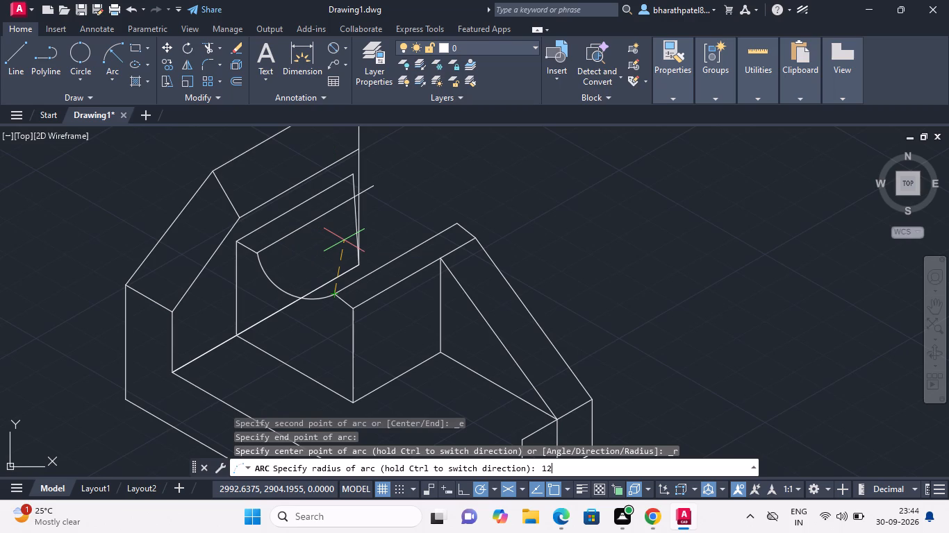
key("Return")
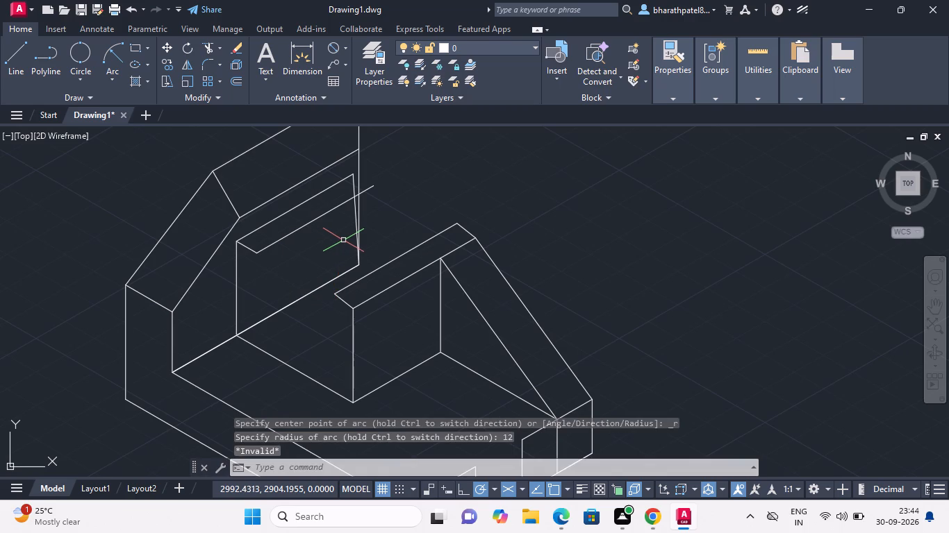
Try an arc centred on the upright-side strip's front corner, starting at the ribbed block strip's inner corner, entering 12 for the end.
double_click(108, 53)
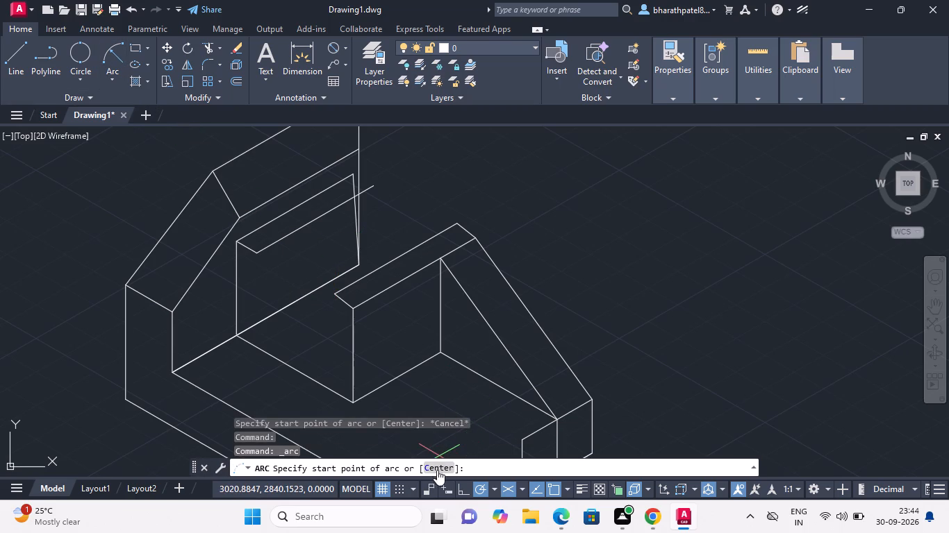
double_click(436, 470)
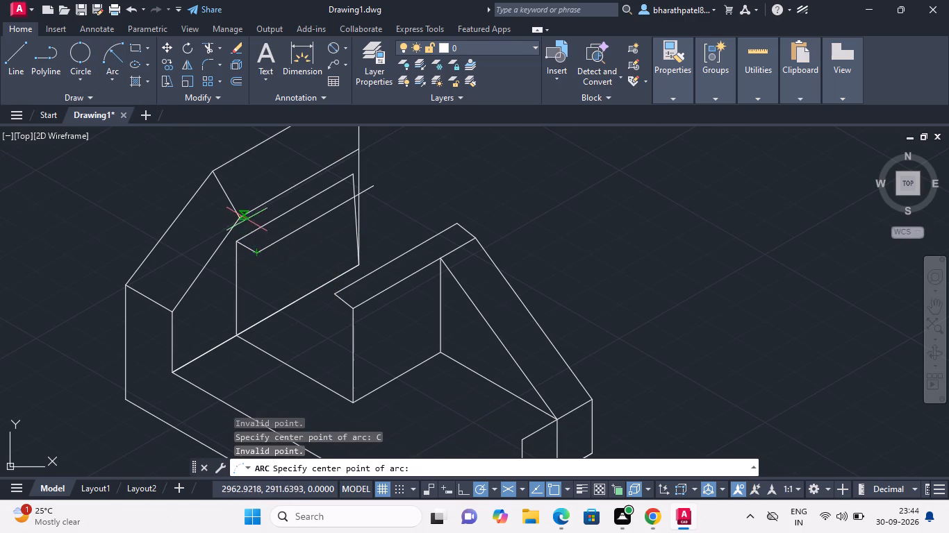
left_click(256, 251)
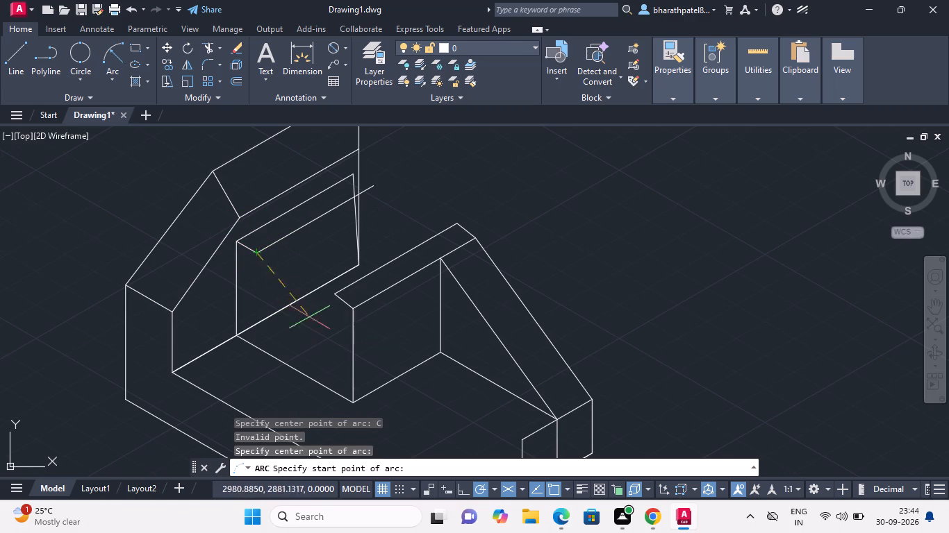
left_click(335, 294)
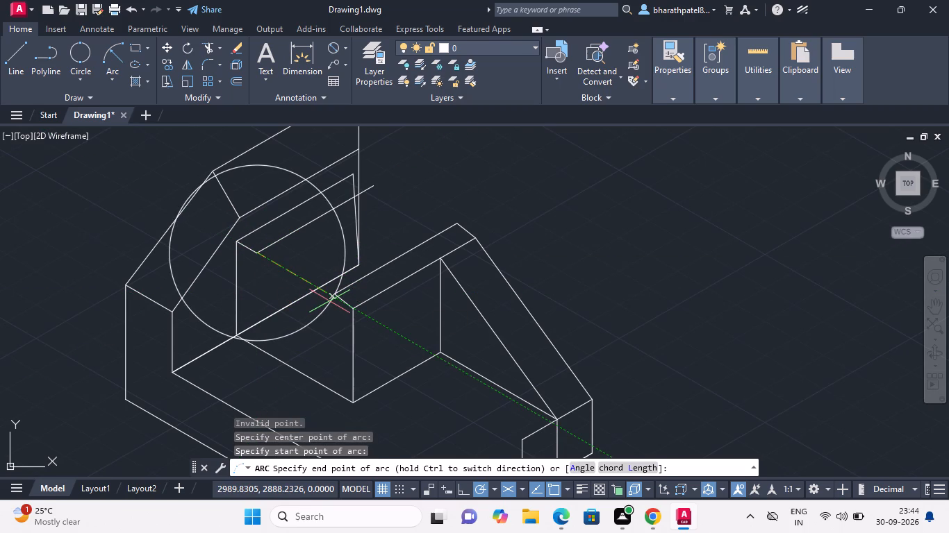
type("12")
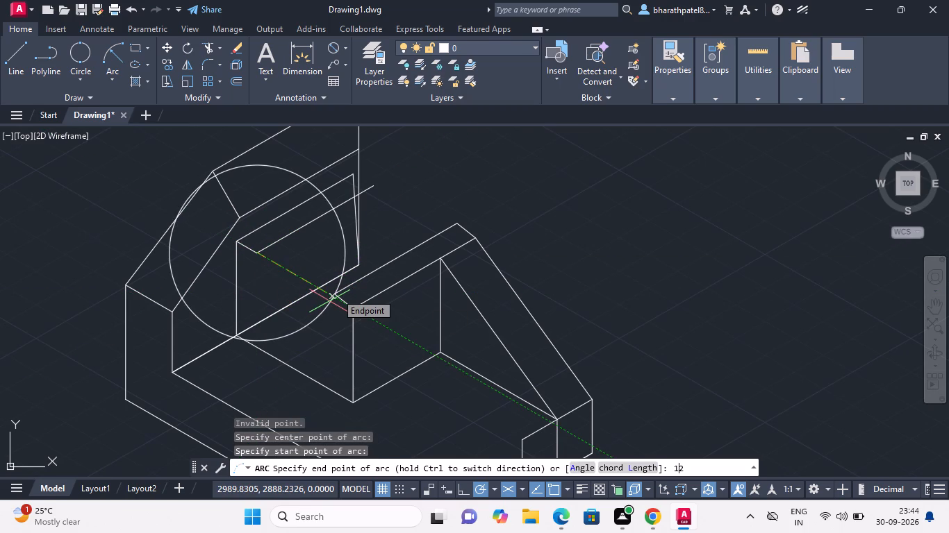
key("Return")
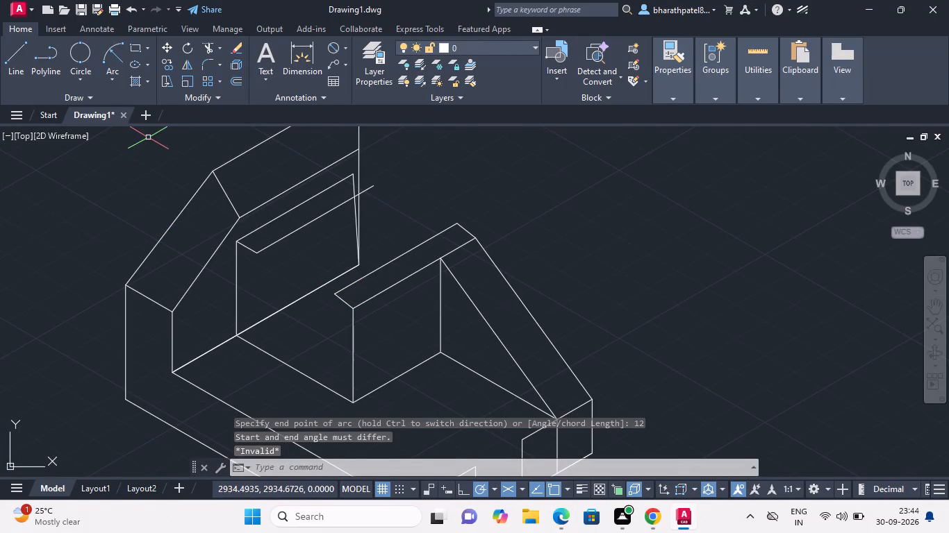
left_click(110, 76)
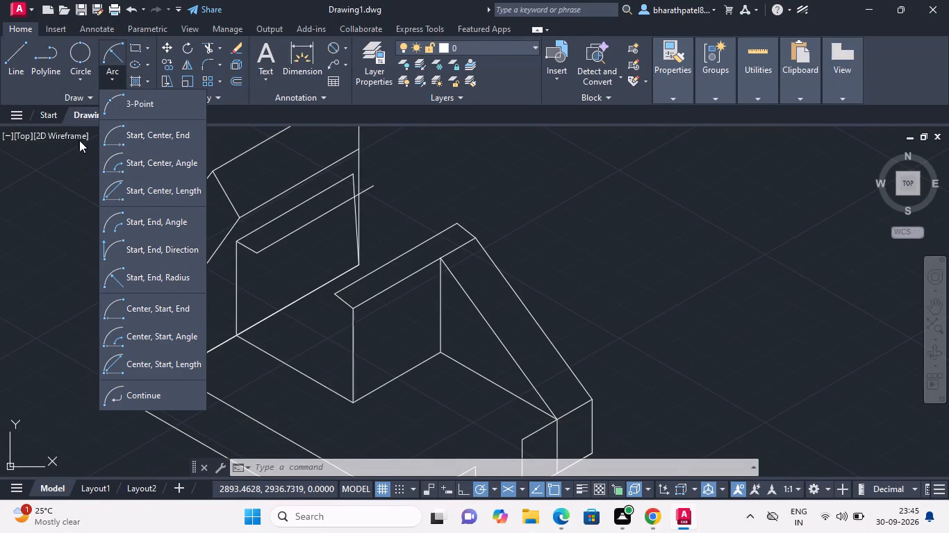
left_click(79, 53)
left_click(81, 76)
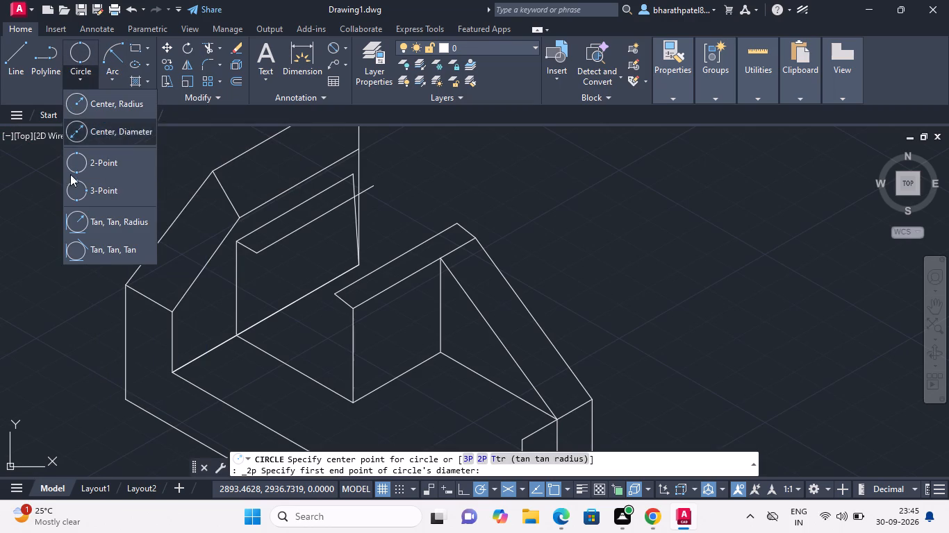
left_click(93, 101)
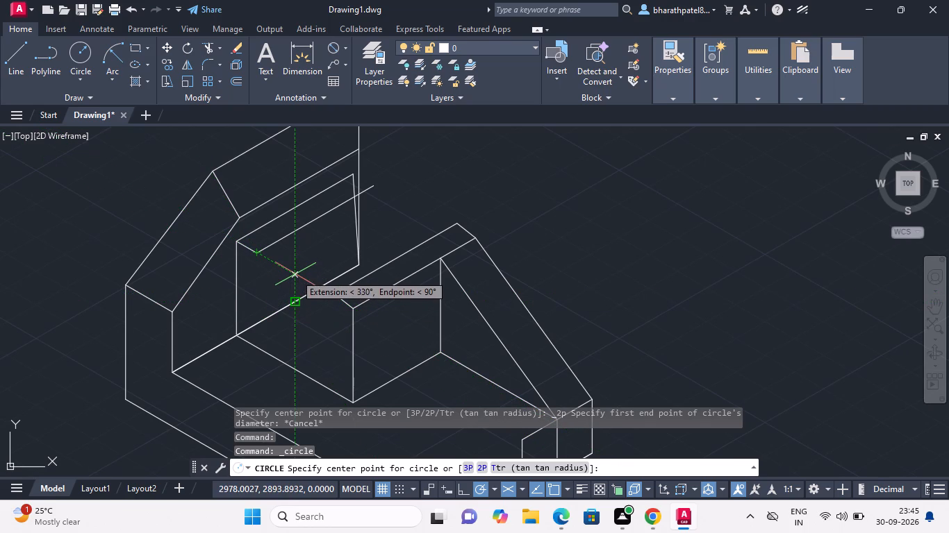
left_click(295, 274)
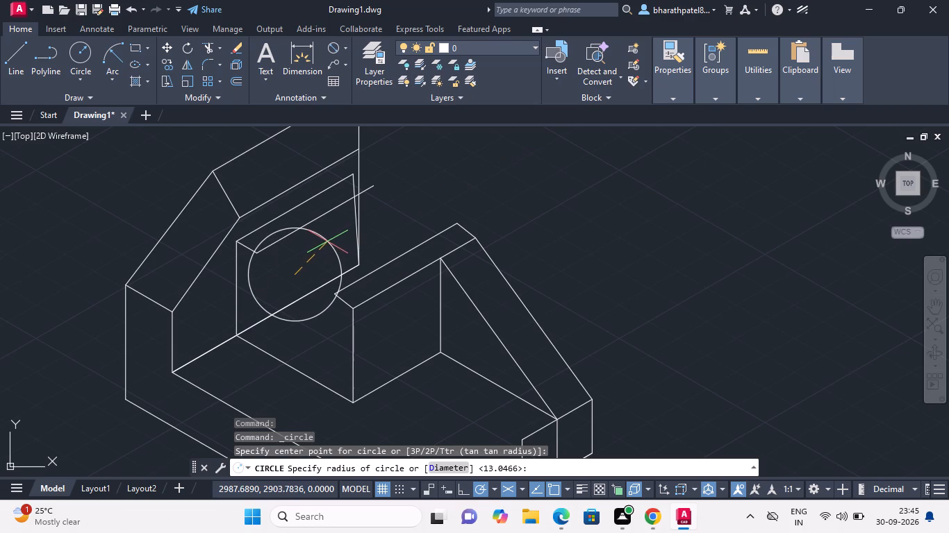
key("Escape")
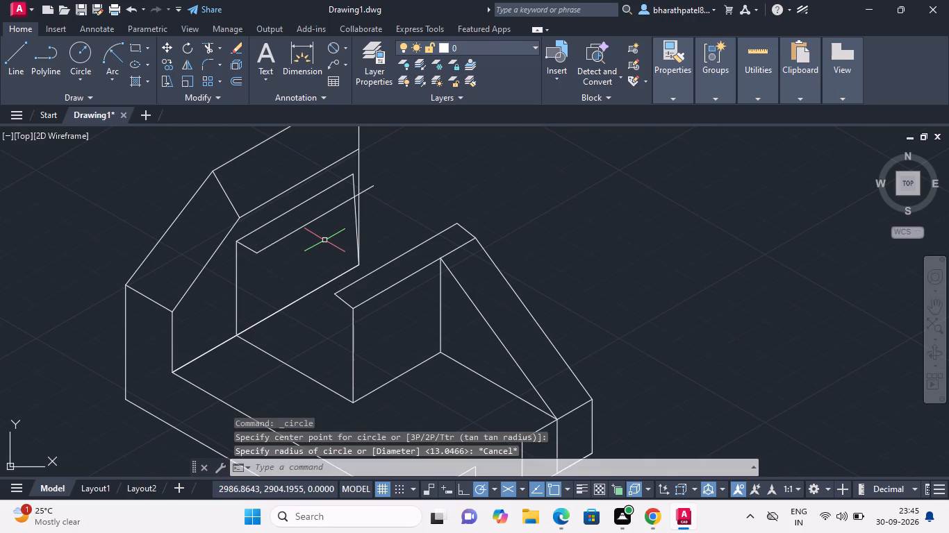
Try an isocircle centred on the upright-side strip's front corner, switching the drafting plane to the left isoplane.
left_click(398, 467)
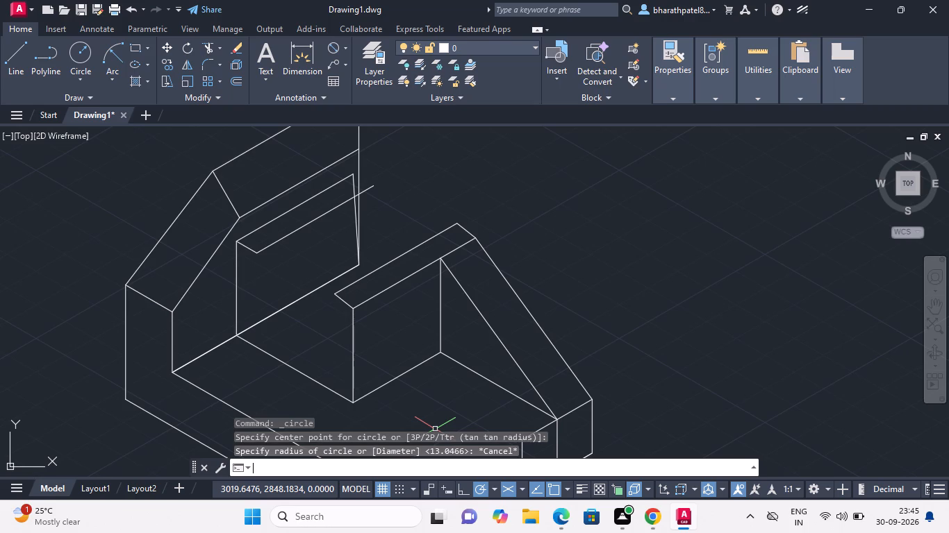
key("e")
key("l")
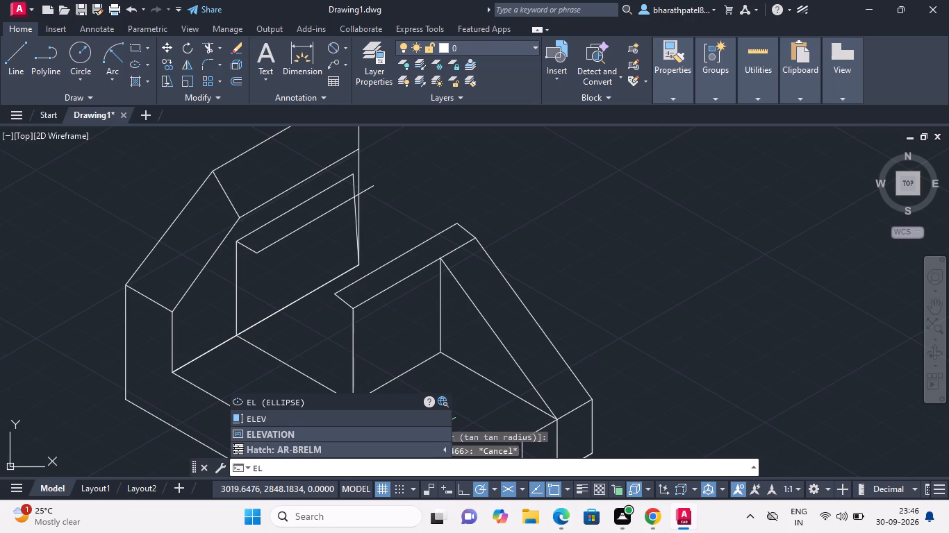
key("Return")
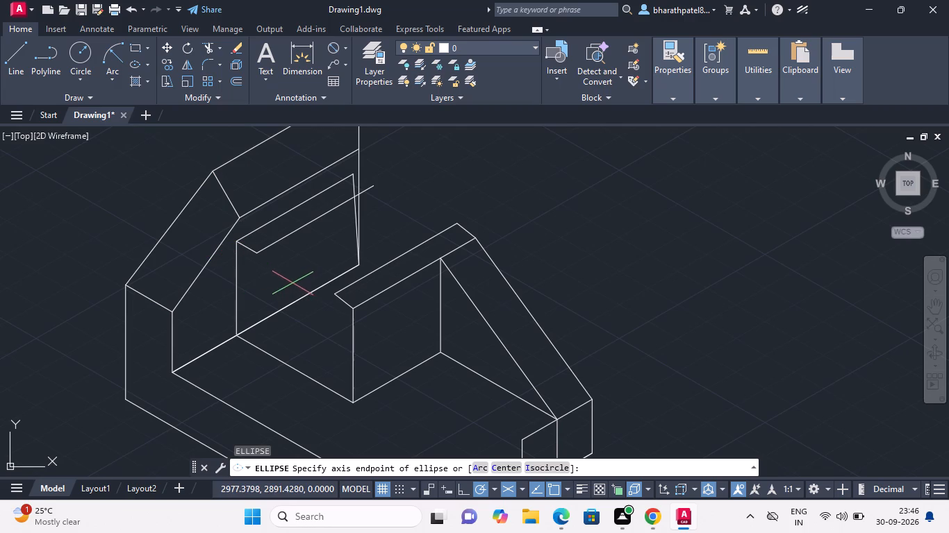
double_click(552, 463)
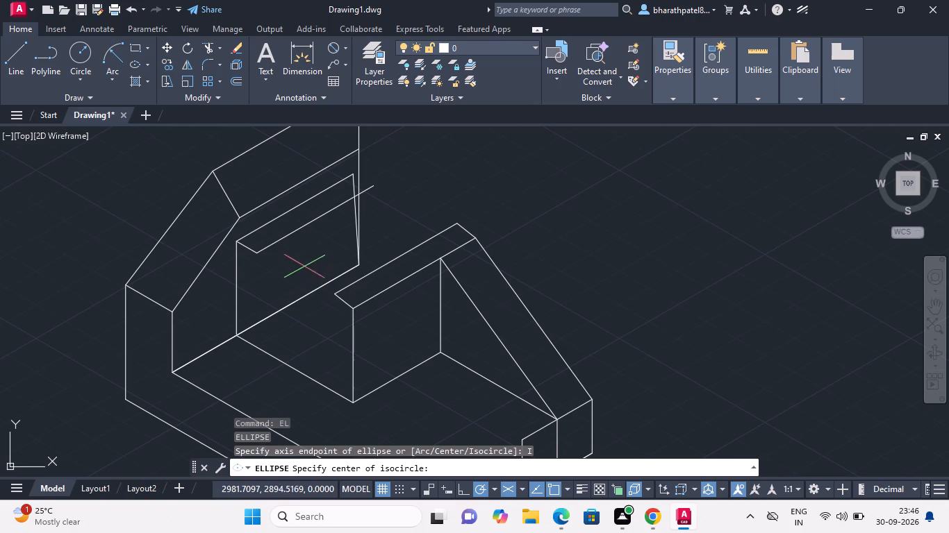
left_click(256, 252)
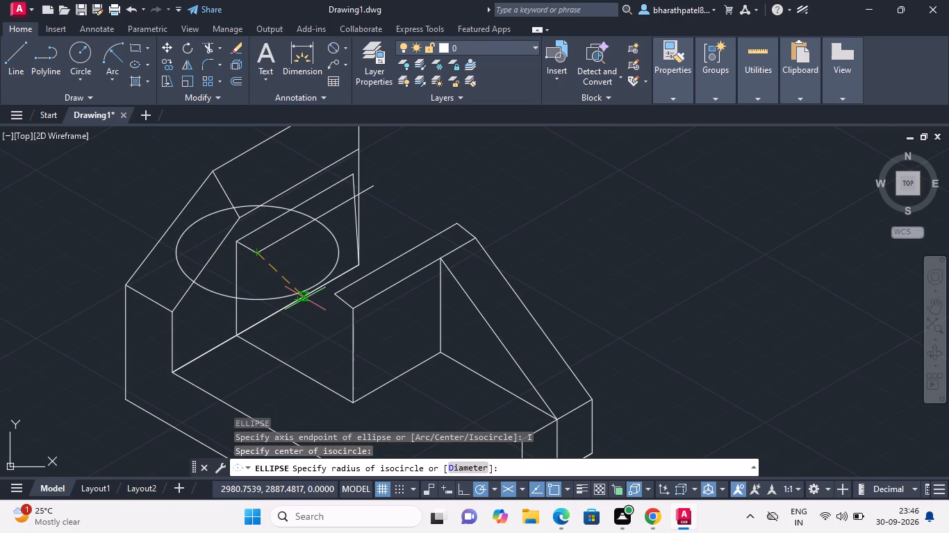
key("F5")
key("F5")
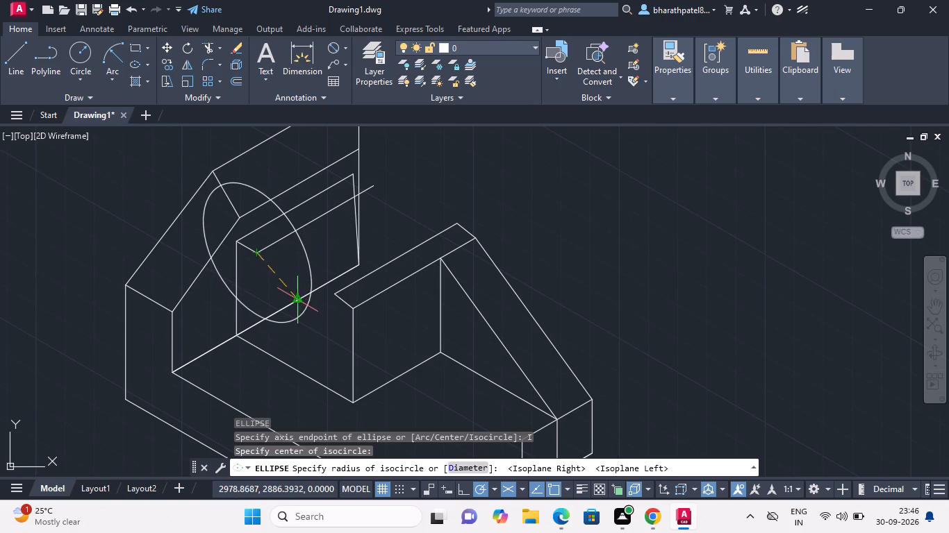
key("Escape")
Draw a line from the upright-side strip's front corner to the ribbed block strip's inner corner.
left_click(13, 67)
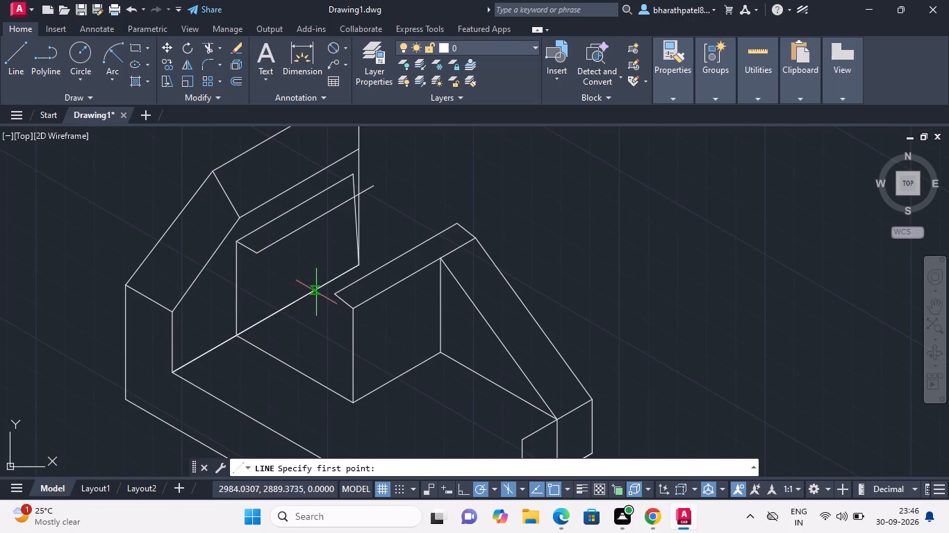
left_click(257, 253)
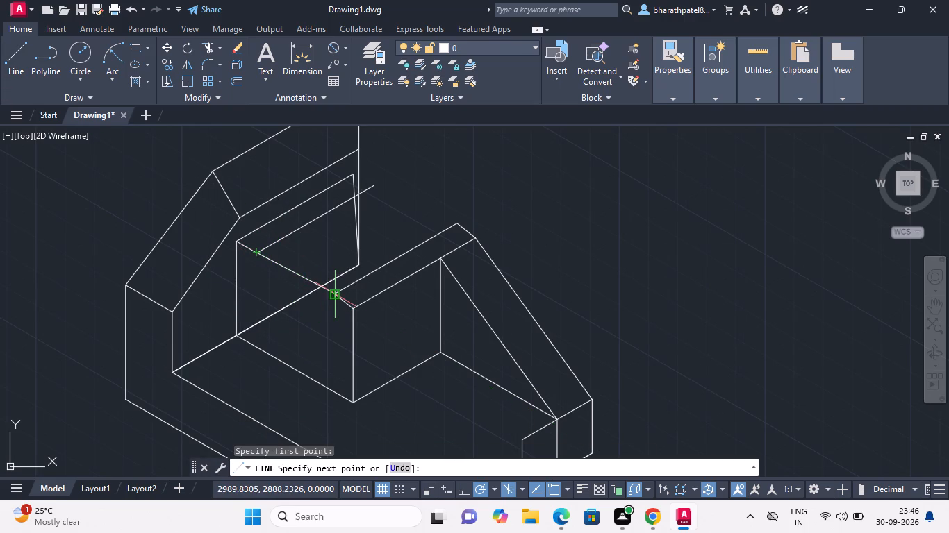
left_click(337, 293)
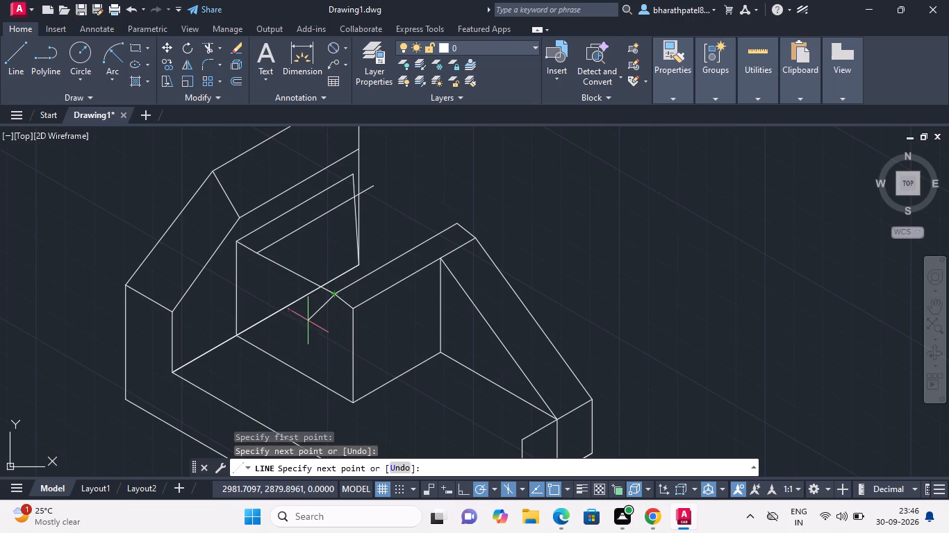
key("Escape")
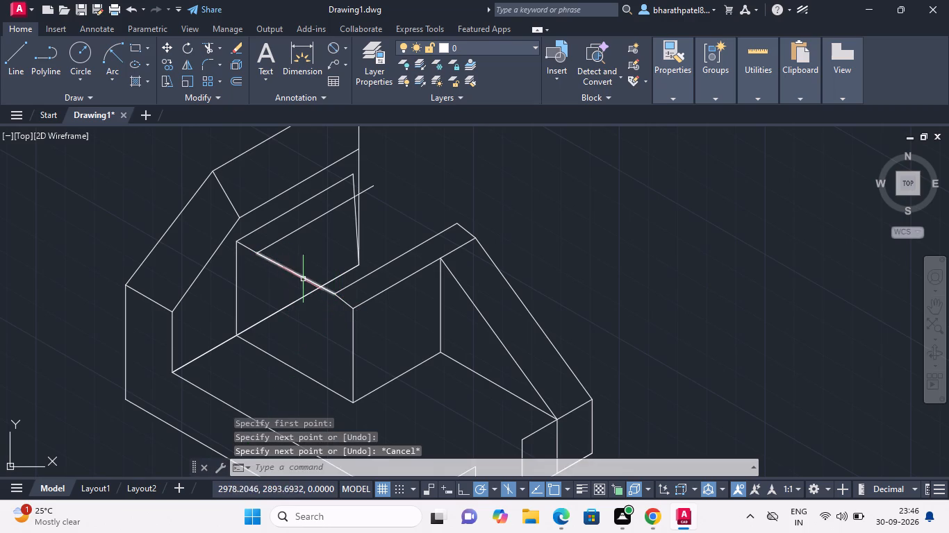
Draw a short slanted marker line down from the midpoint of the line connecting the two strips.
left_click(22, 69)
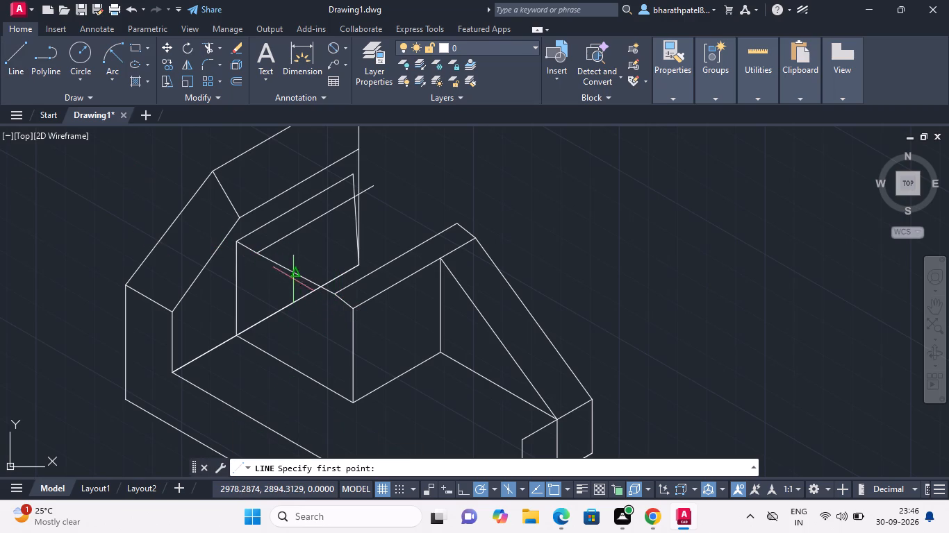
left_click(292, 276)
left_click(283, 287)
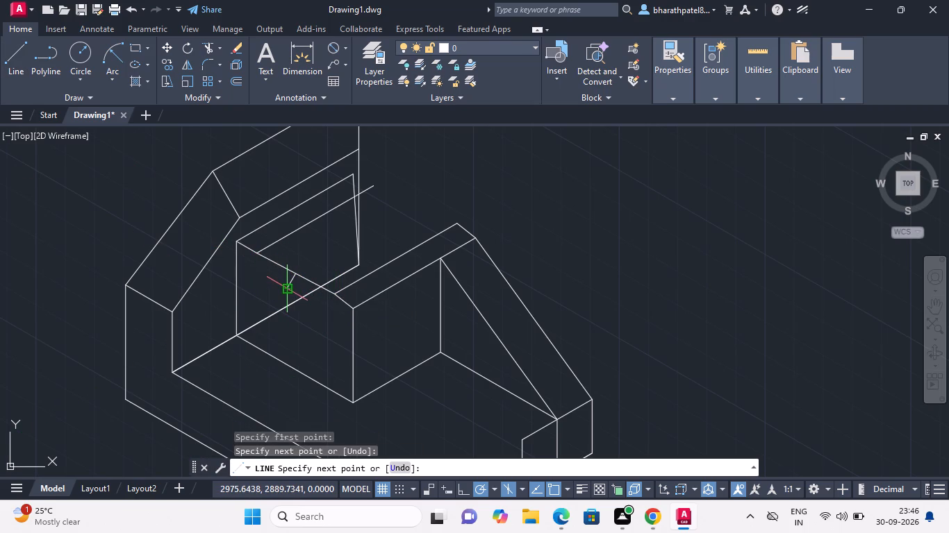
key("Escape")
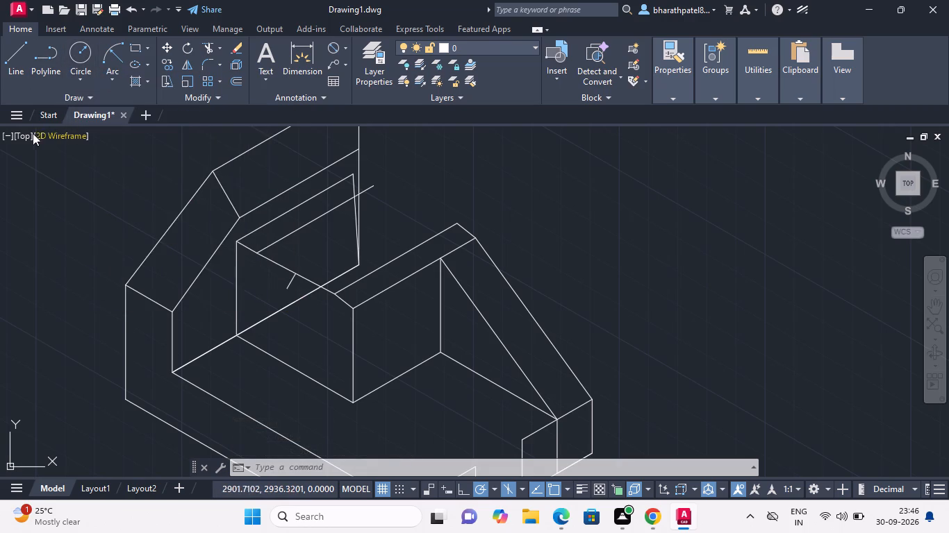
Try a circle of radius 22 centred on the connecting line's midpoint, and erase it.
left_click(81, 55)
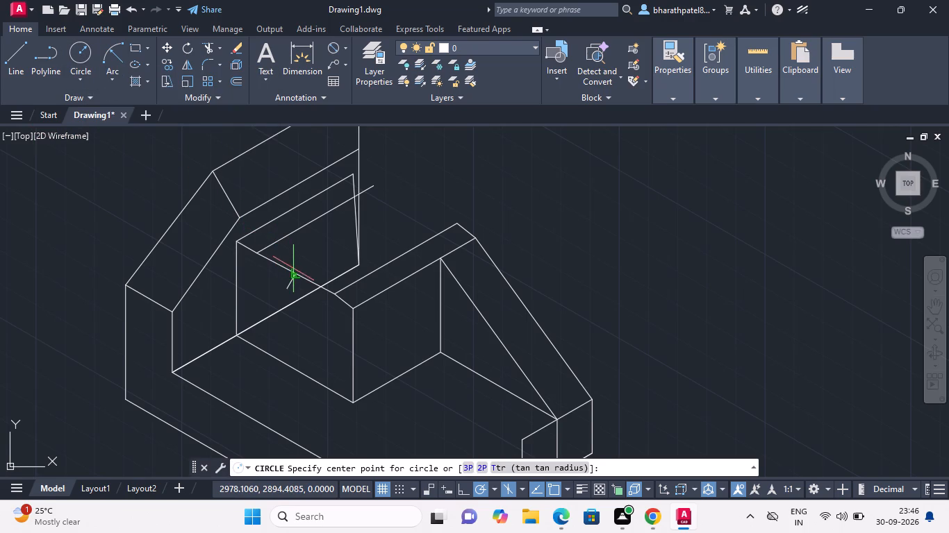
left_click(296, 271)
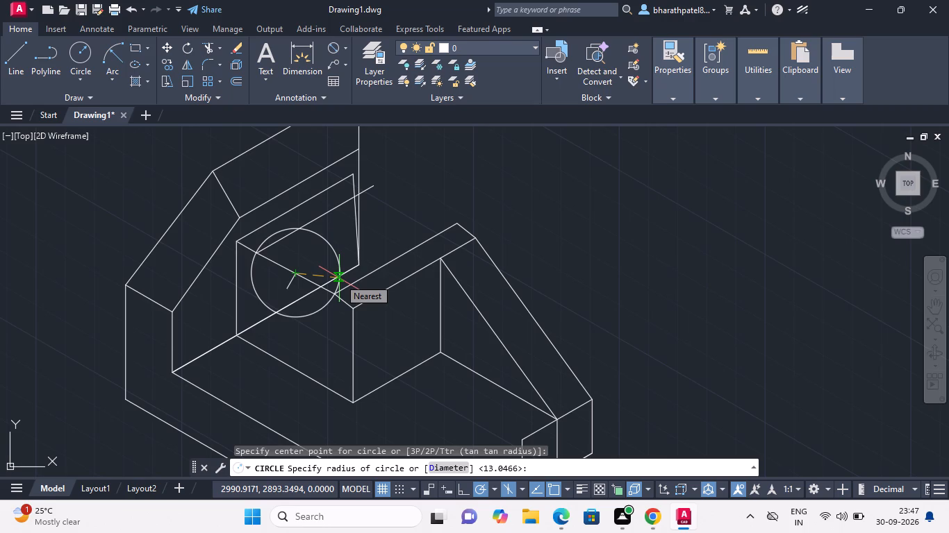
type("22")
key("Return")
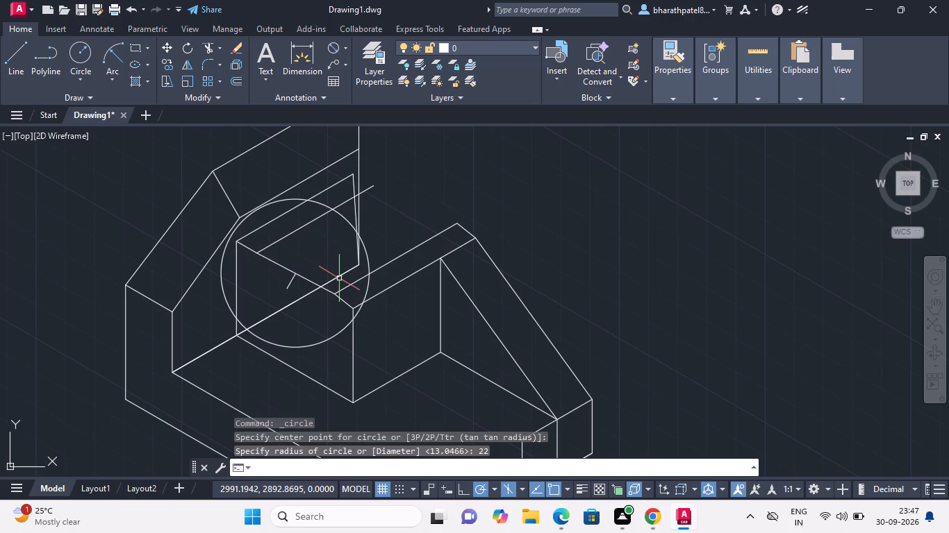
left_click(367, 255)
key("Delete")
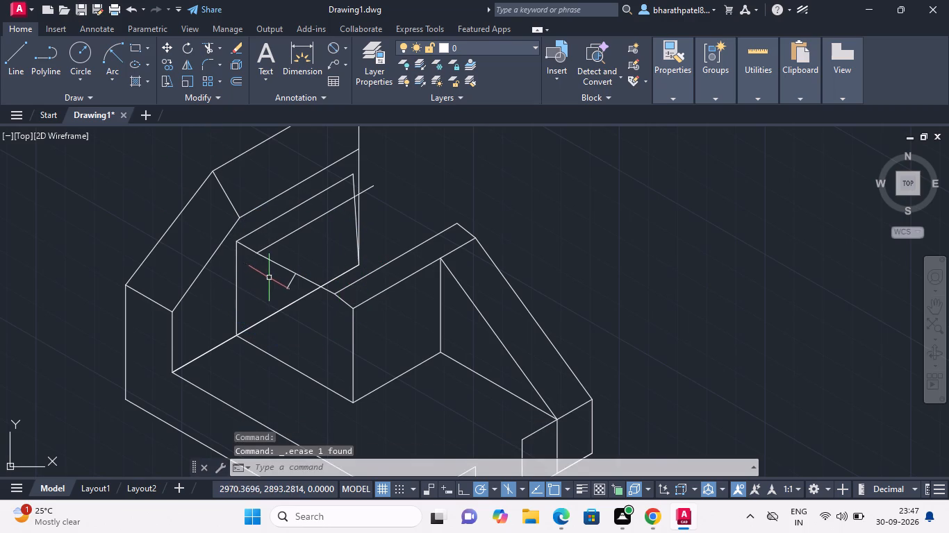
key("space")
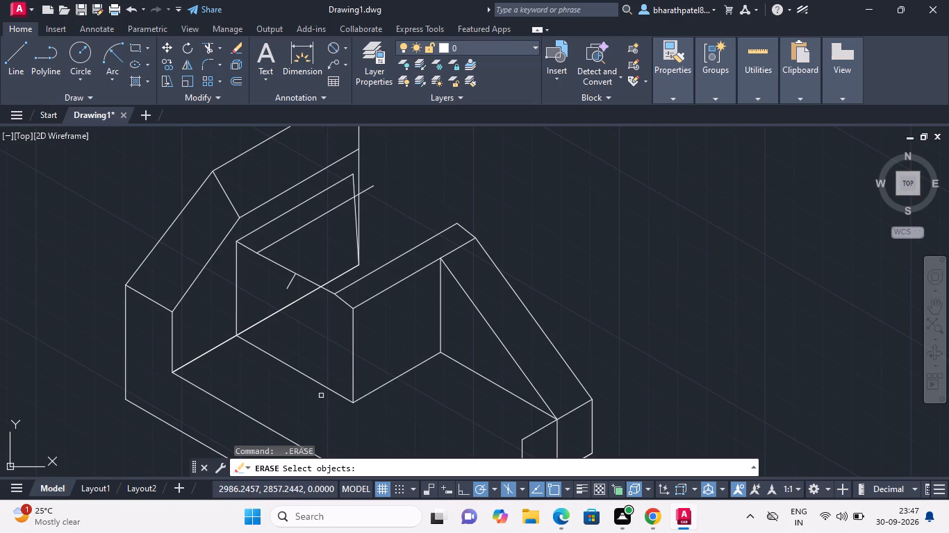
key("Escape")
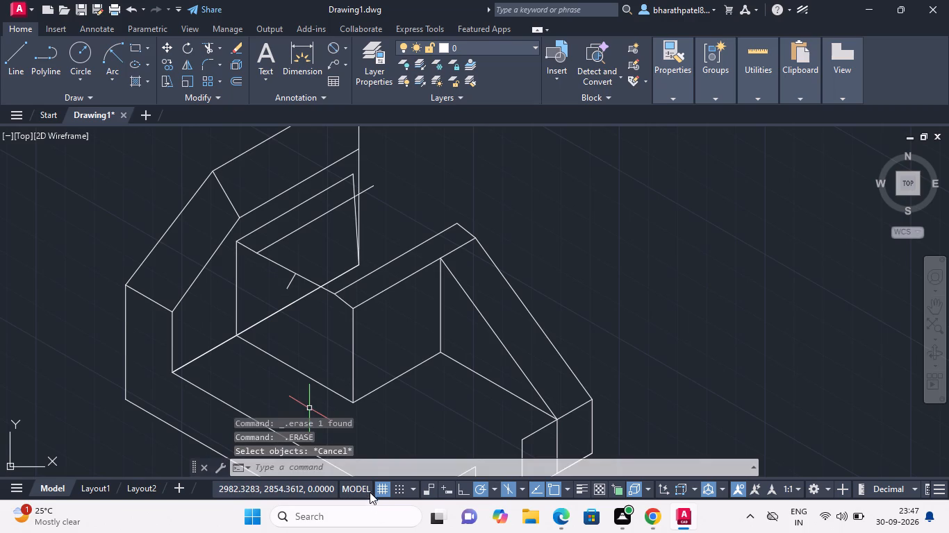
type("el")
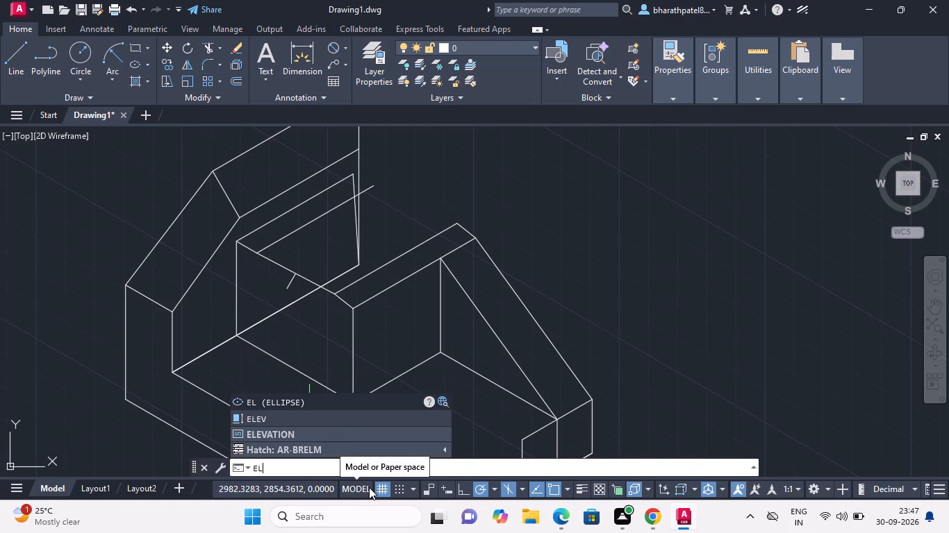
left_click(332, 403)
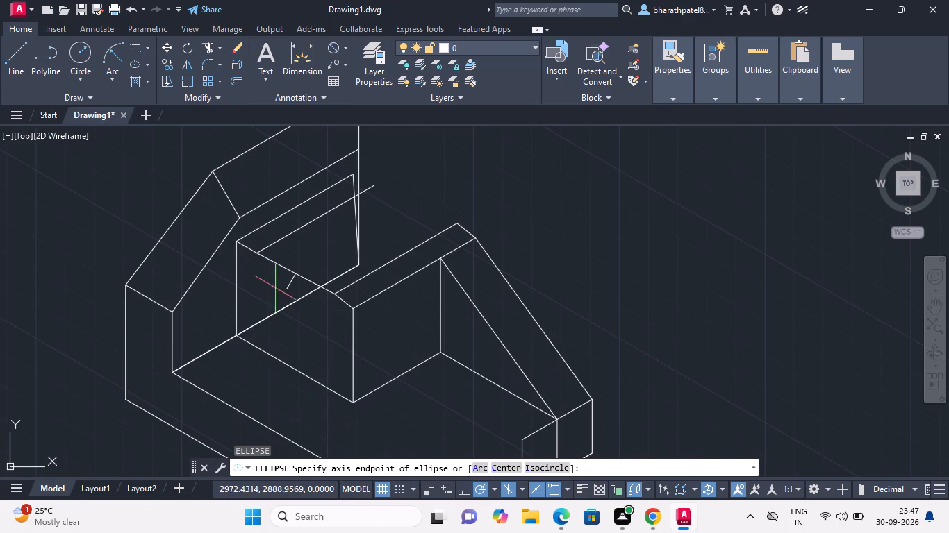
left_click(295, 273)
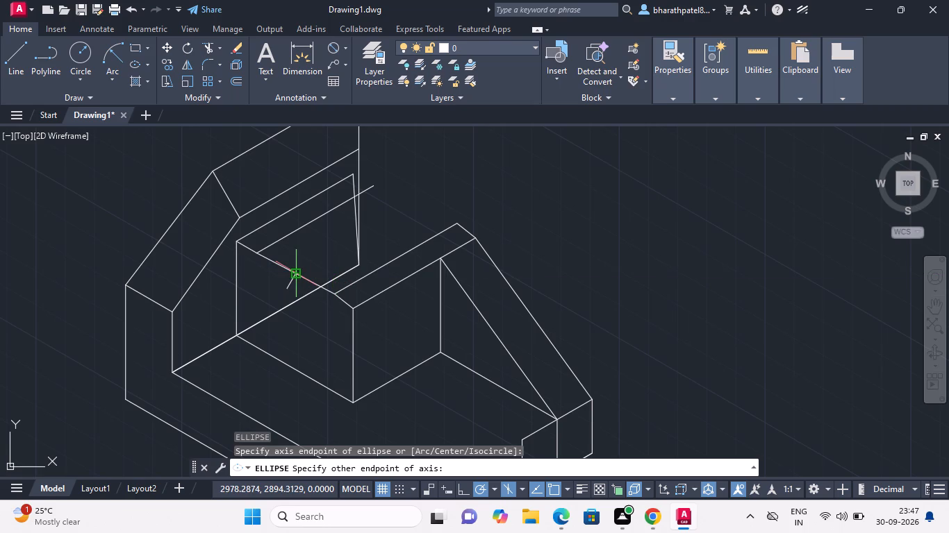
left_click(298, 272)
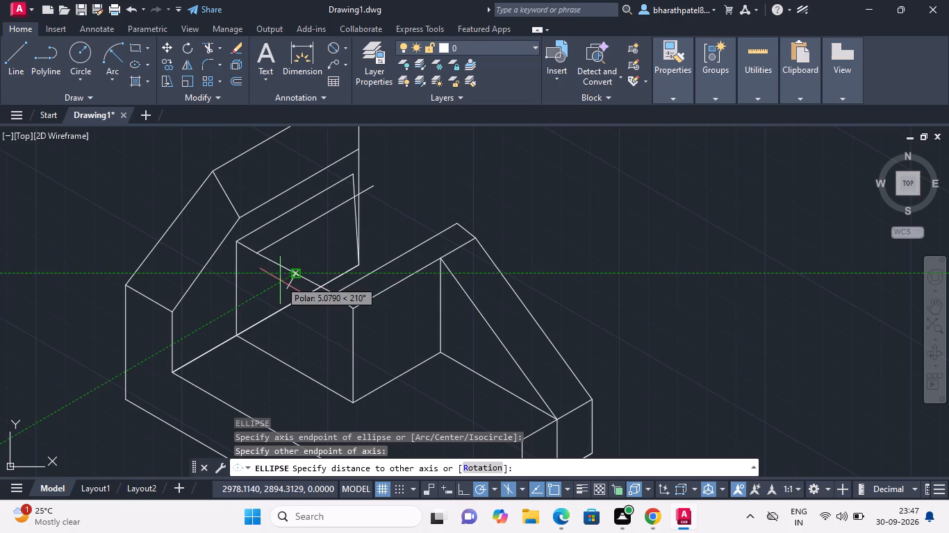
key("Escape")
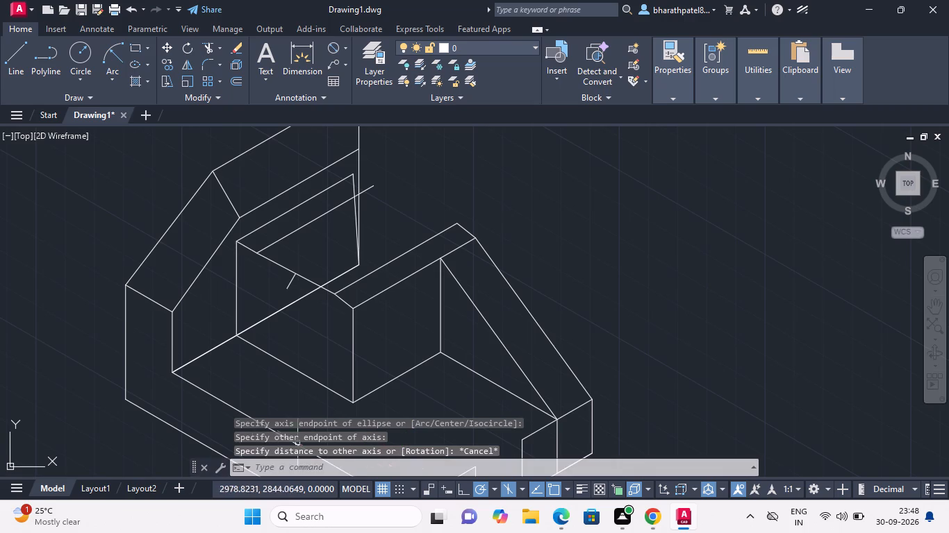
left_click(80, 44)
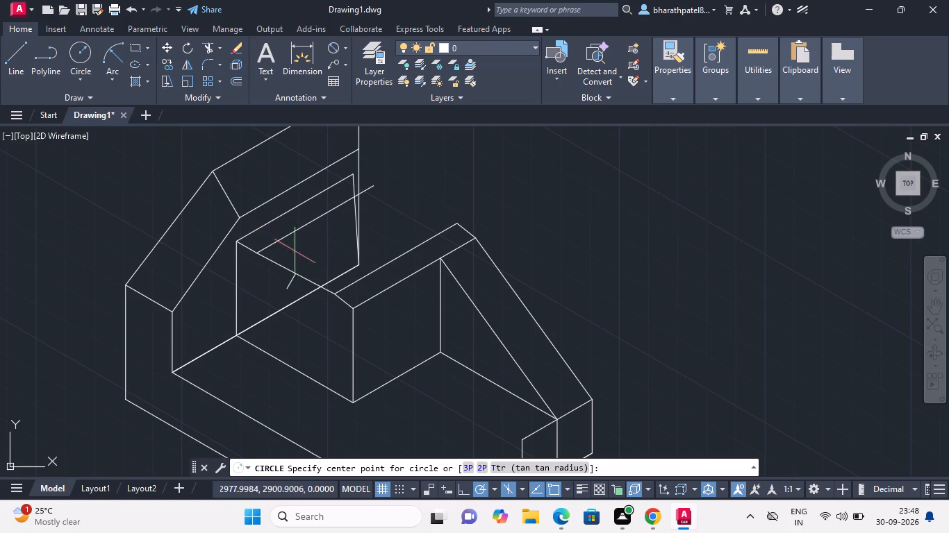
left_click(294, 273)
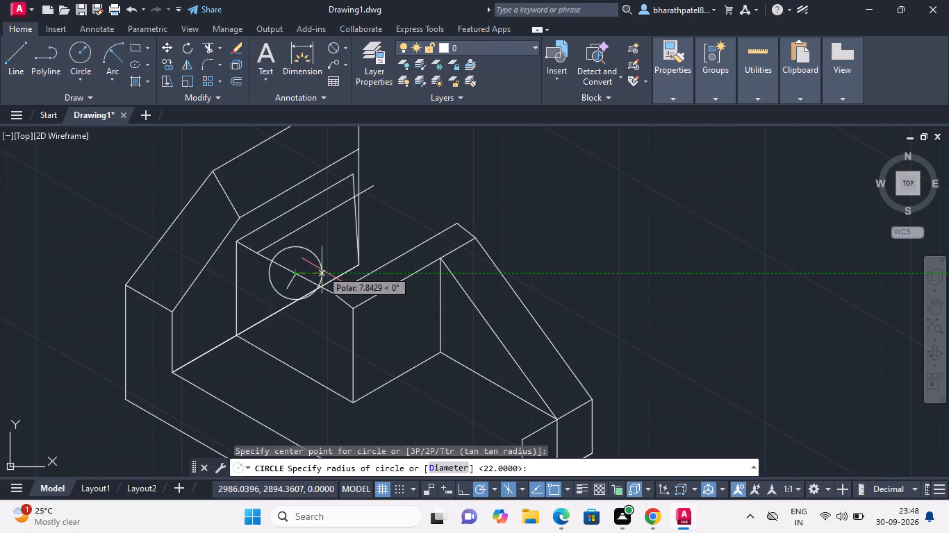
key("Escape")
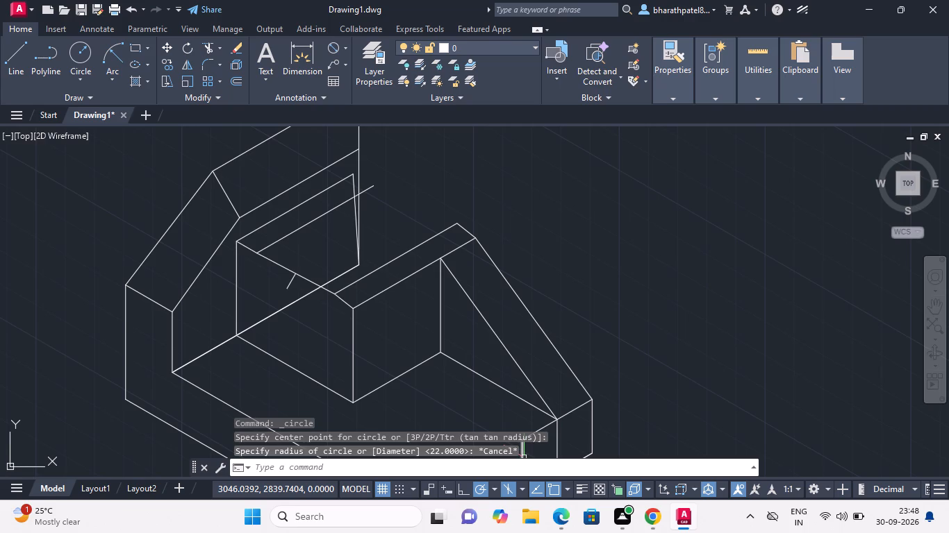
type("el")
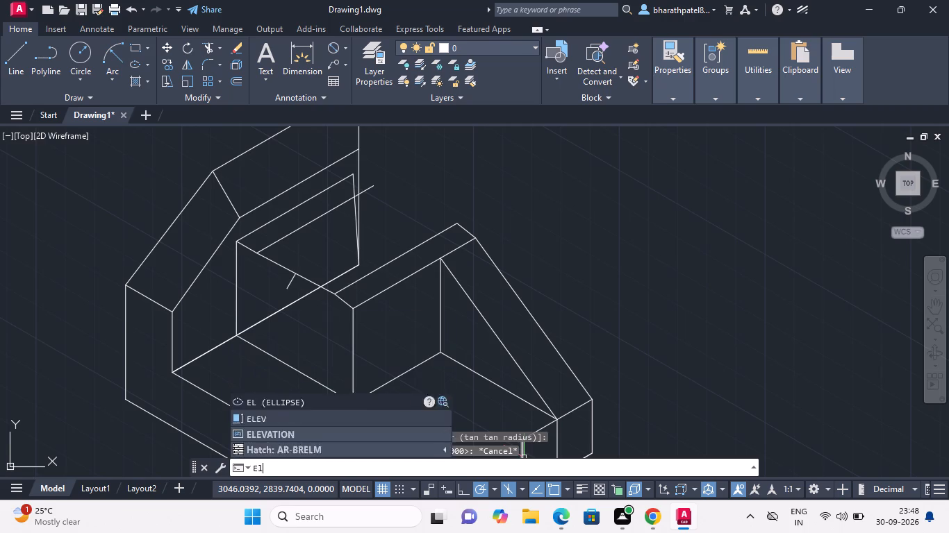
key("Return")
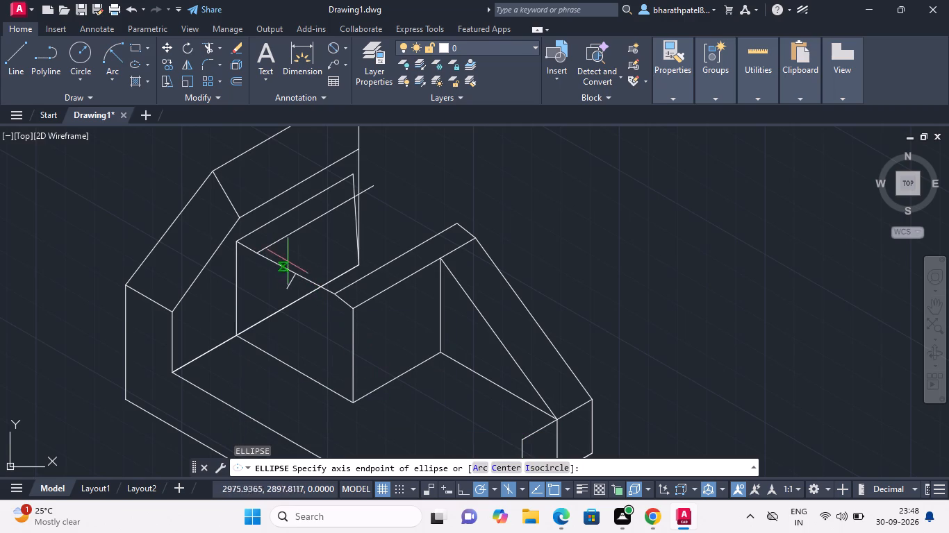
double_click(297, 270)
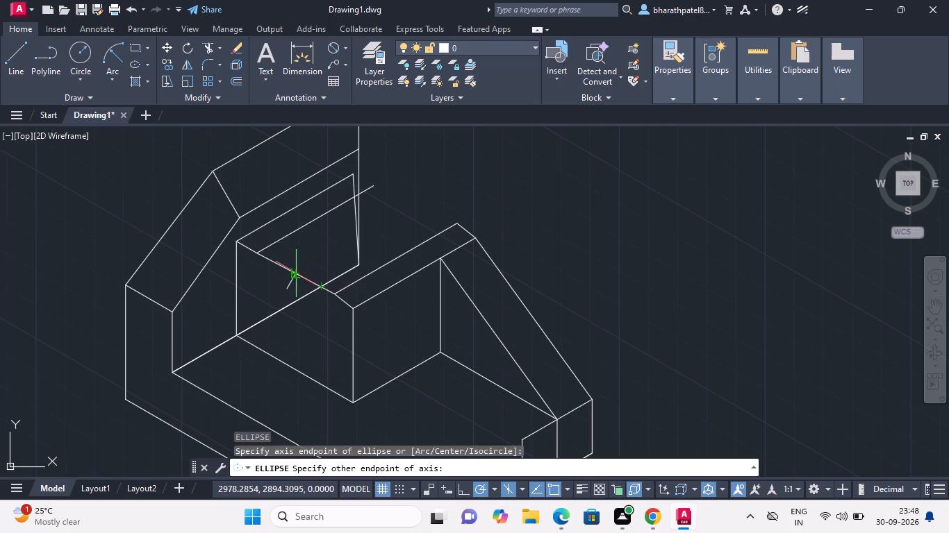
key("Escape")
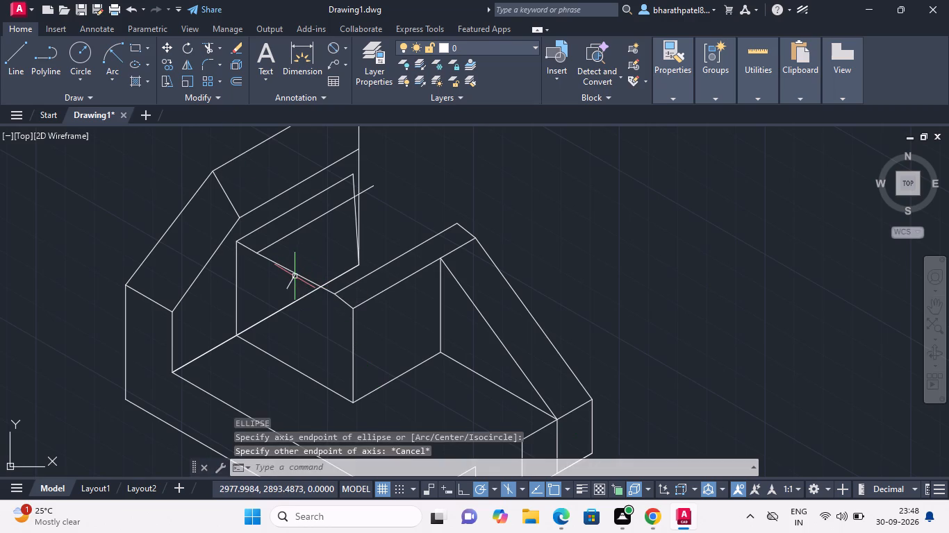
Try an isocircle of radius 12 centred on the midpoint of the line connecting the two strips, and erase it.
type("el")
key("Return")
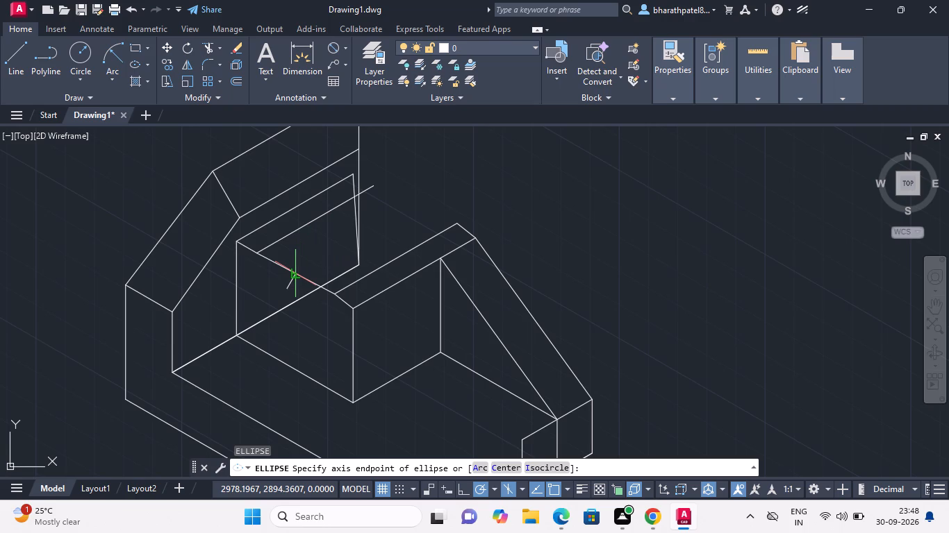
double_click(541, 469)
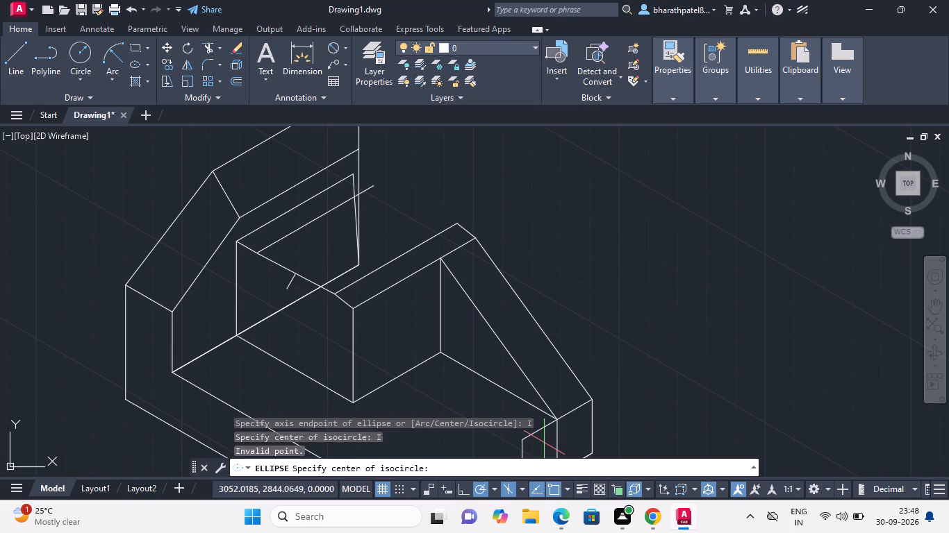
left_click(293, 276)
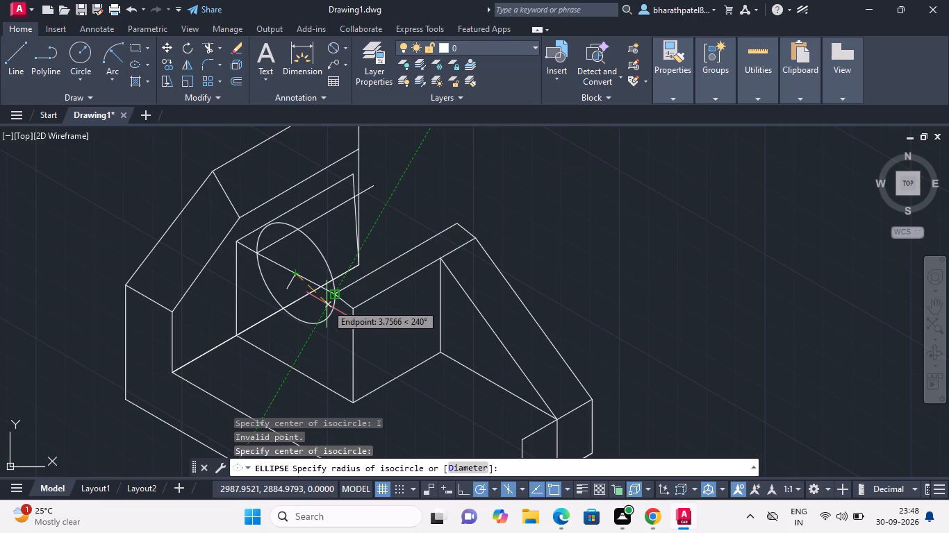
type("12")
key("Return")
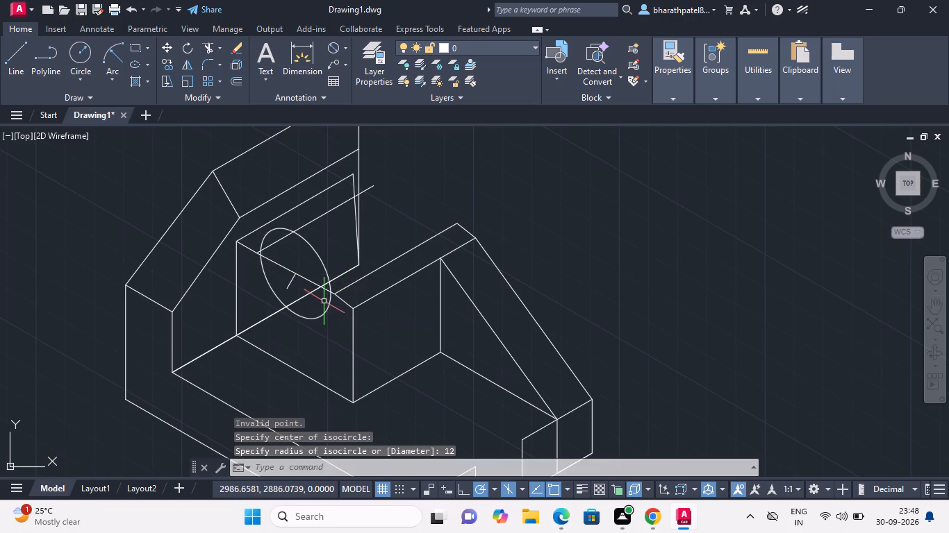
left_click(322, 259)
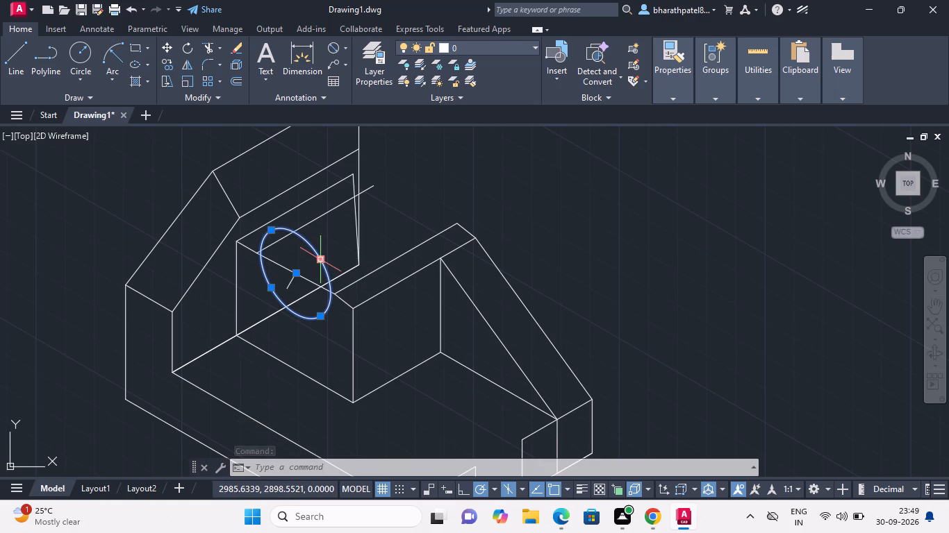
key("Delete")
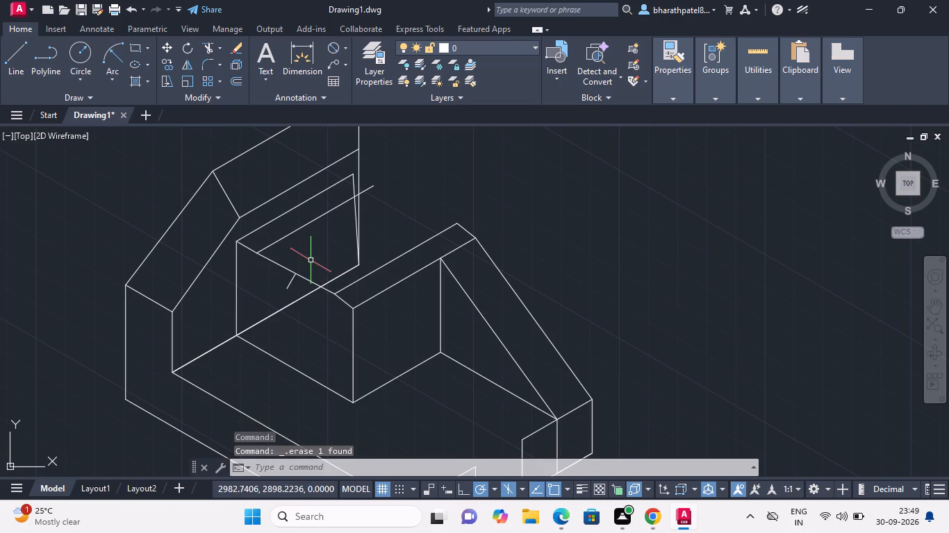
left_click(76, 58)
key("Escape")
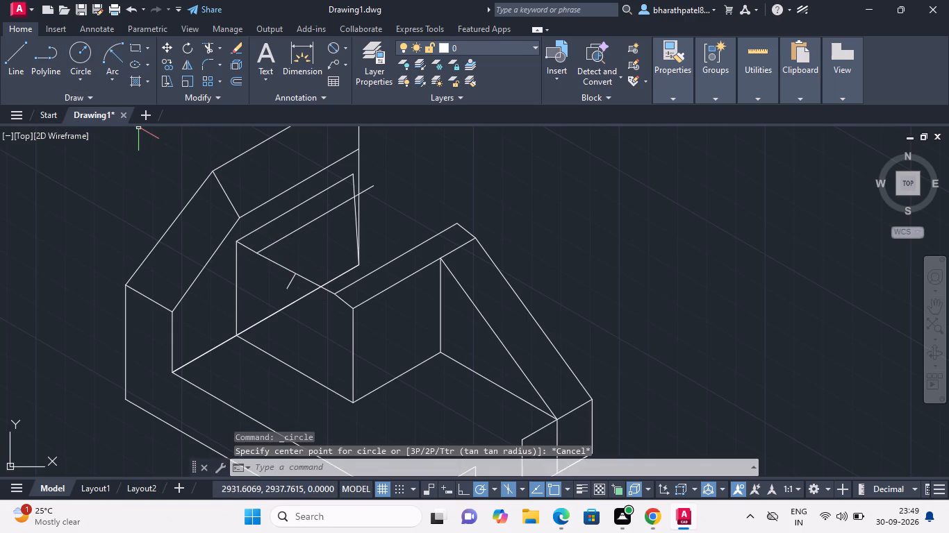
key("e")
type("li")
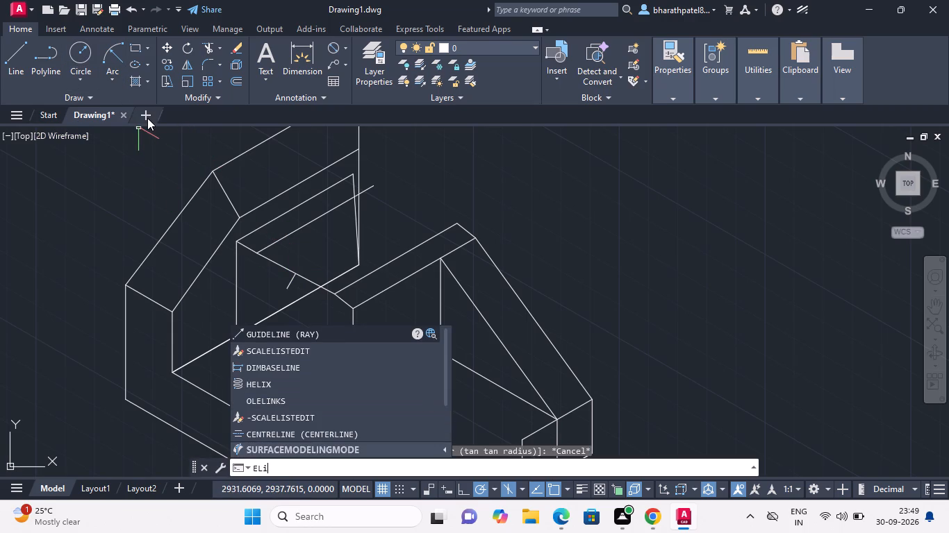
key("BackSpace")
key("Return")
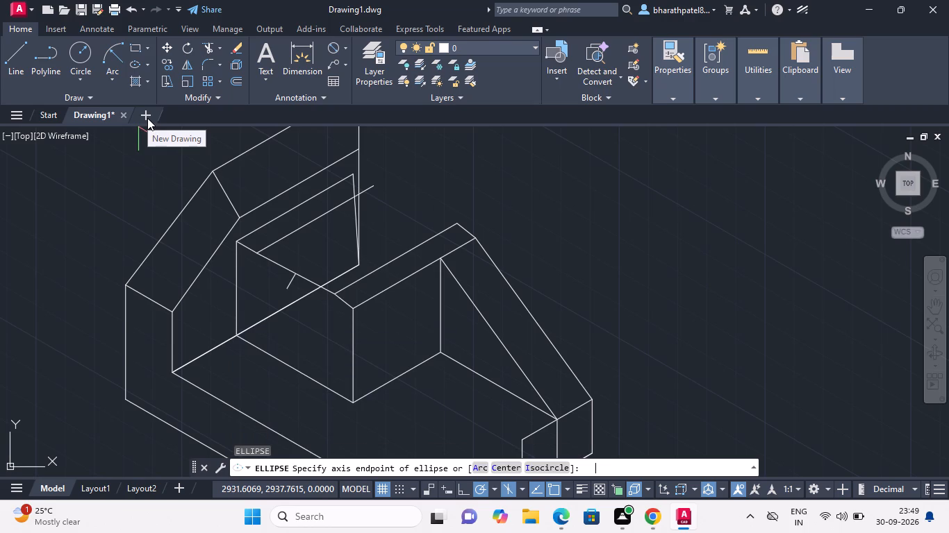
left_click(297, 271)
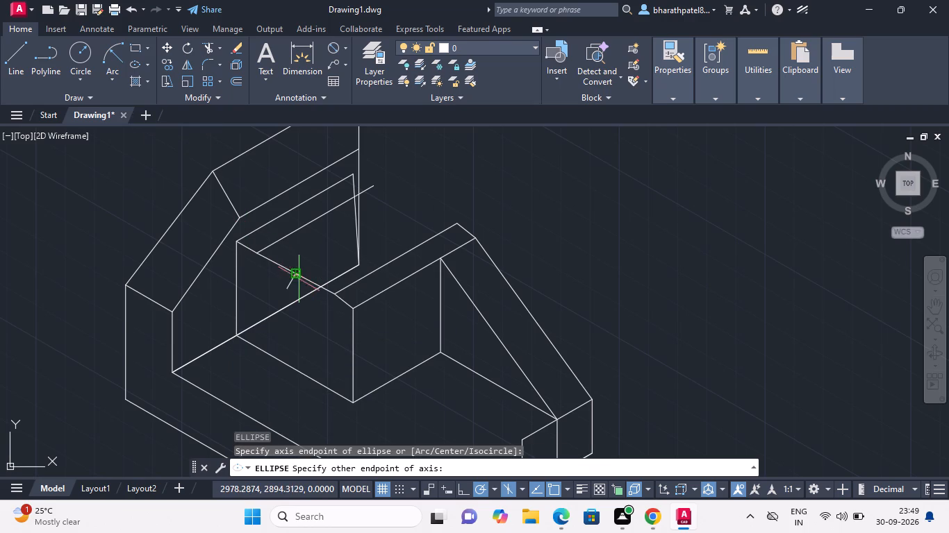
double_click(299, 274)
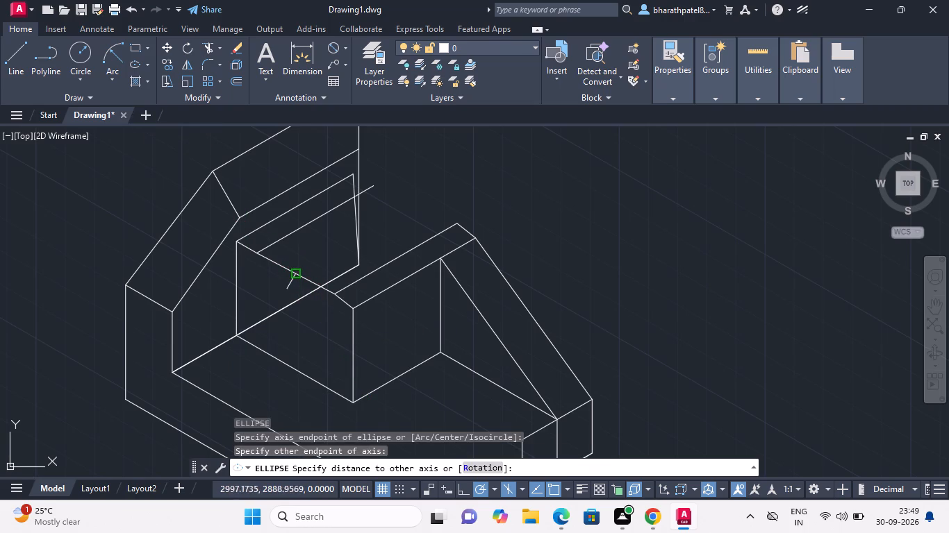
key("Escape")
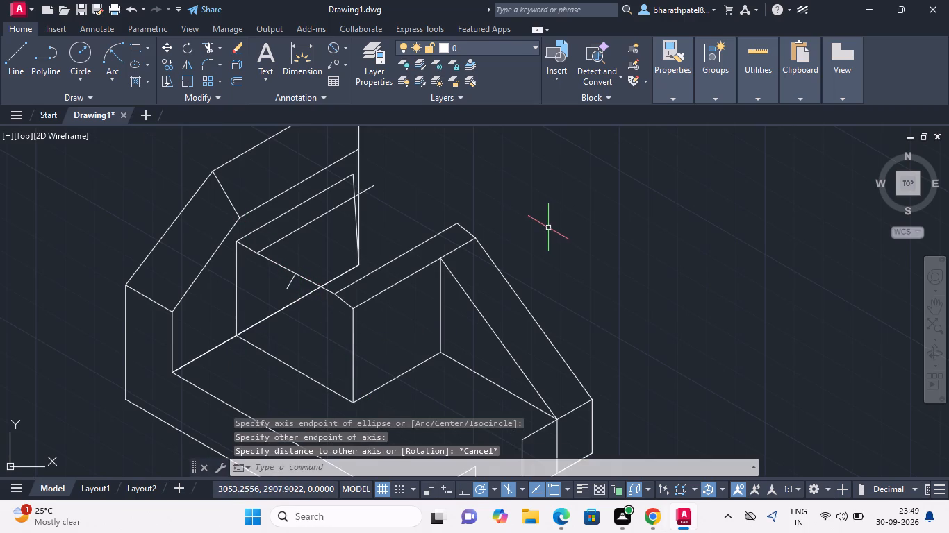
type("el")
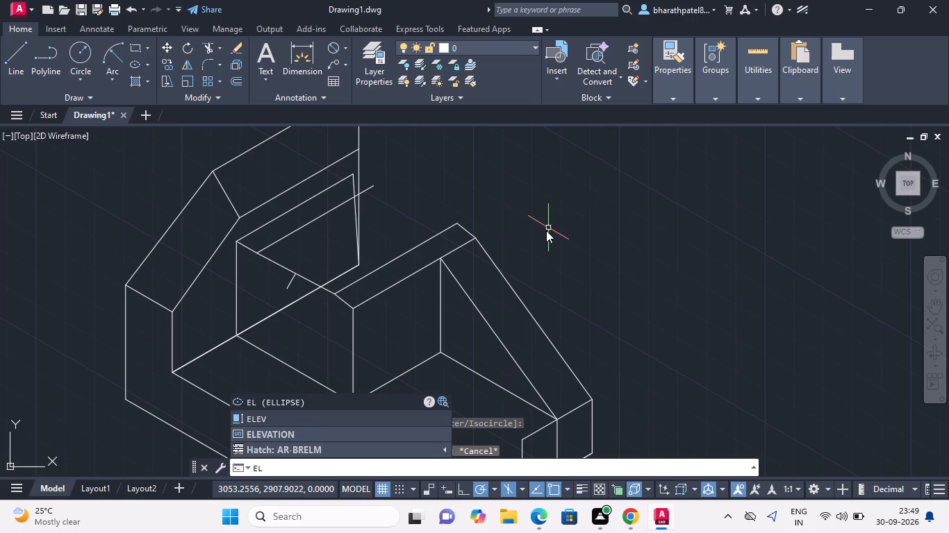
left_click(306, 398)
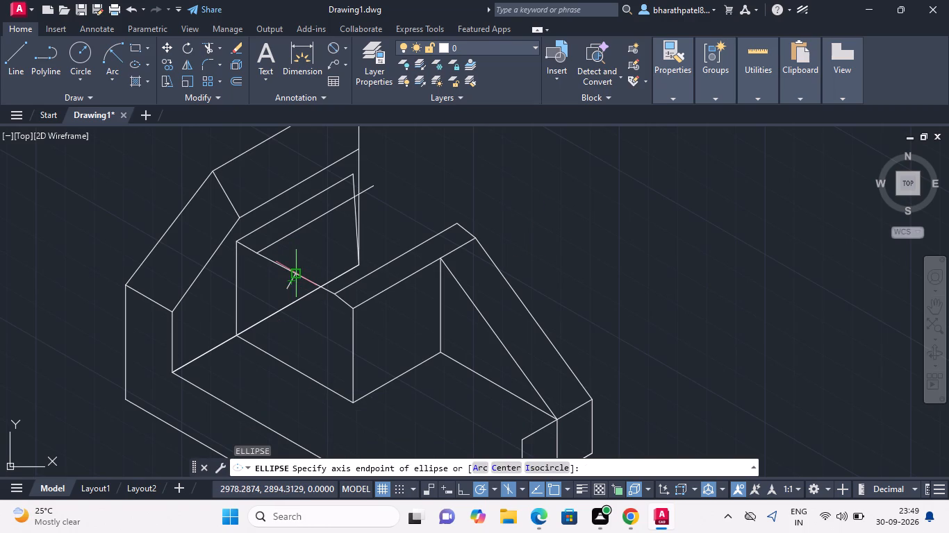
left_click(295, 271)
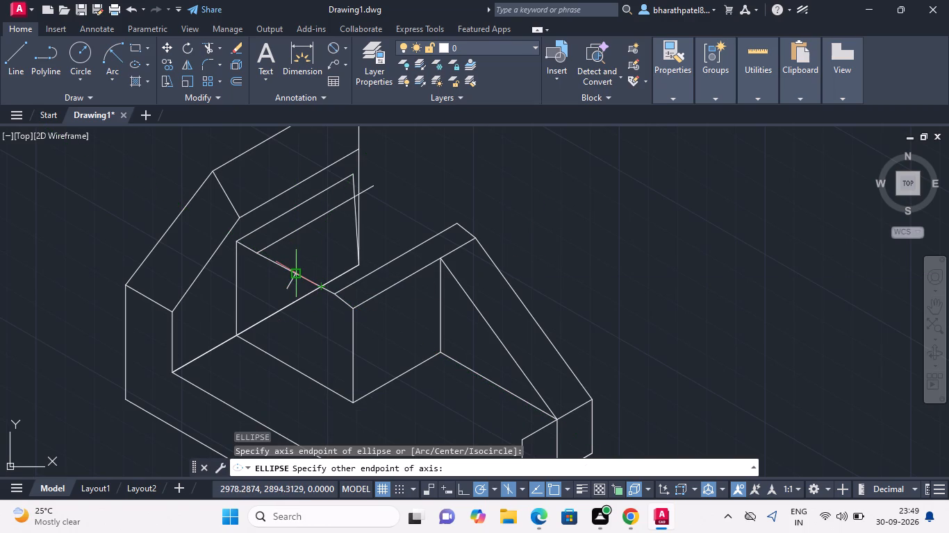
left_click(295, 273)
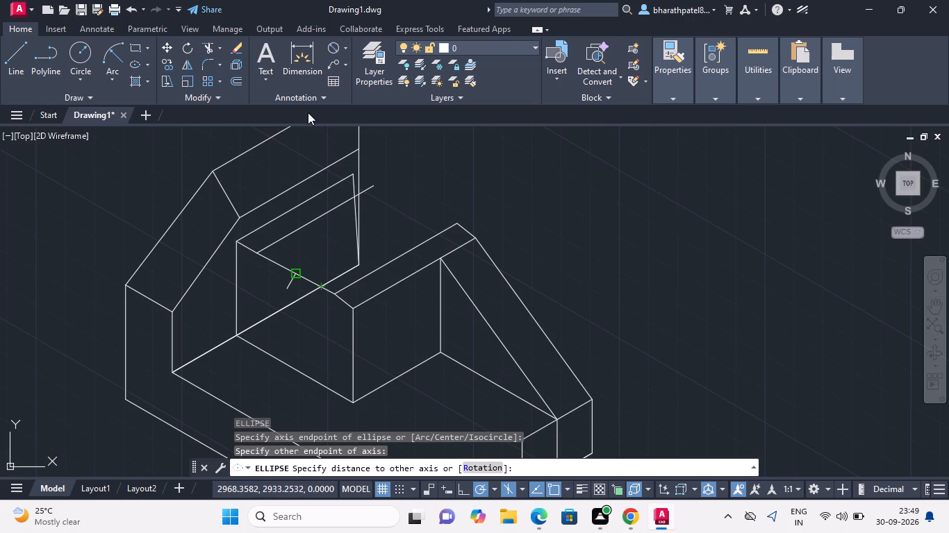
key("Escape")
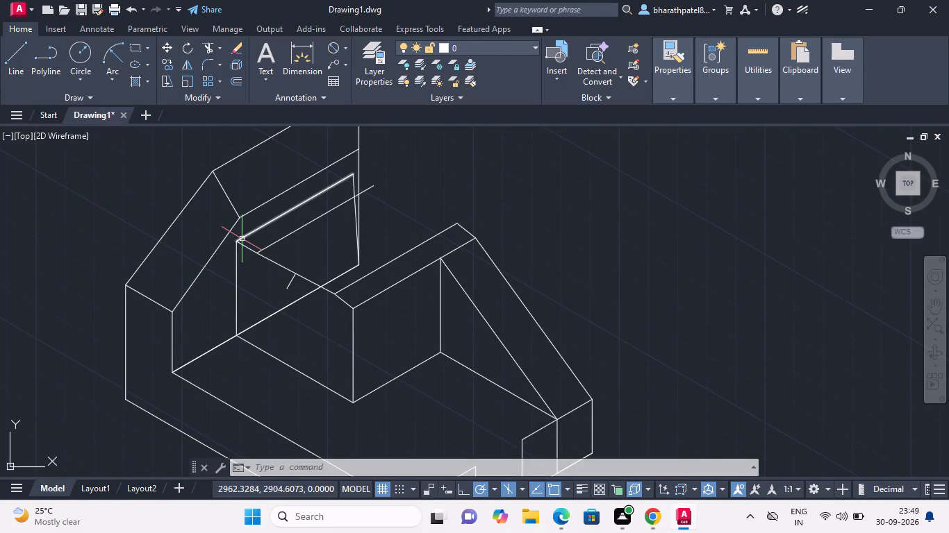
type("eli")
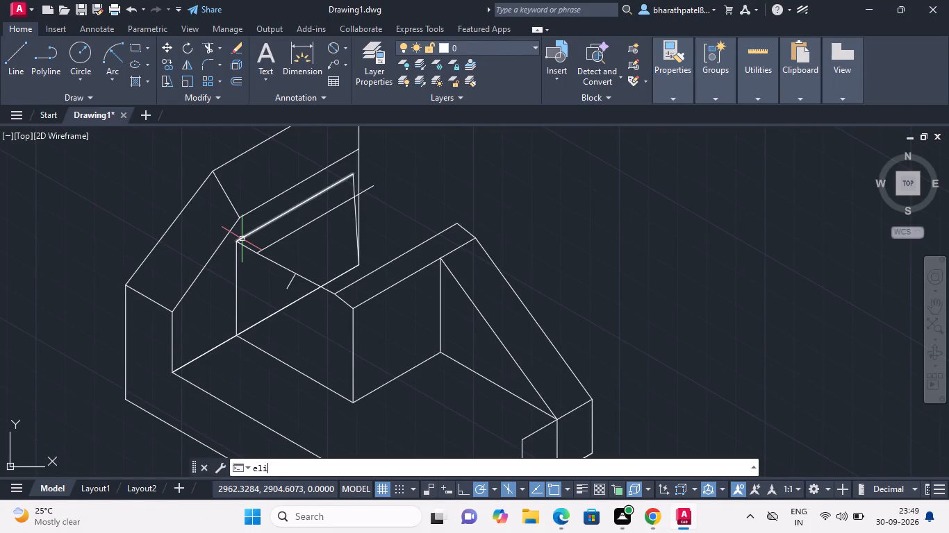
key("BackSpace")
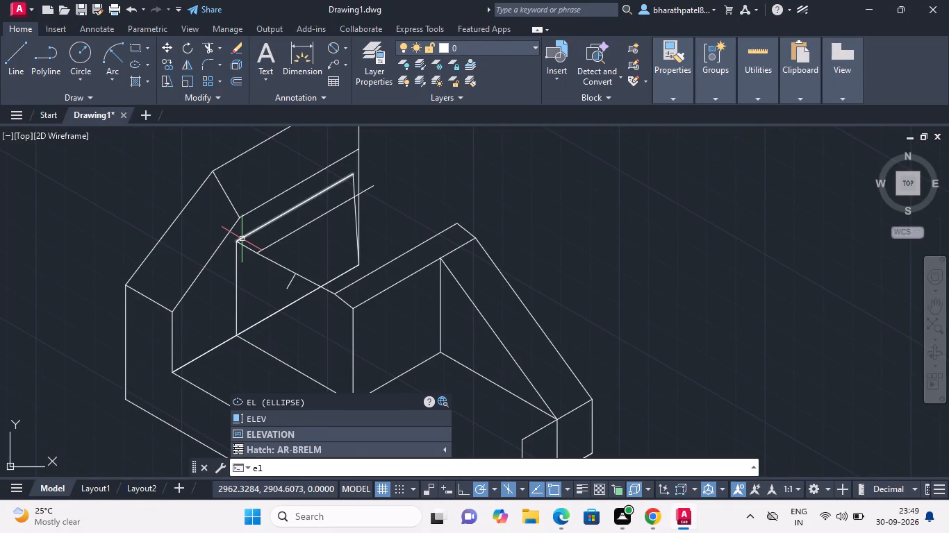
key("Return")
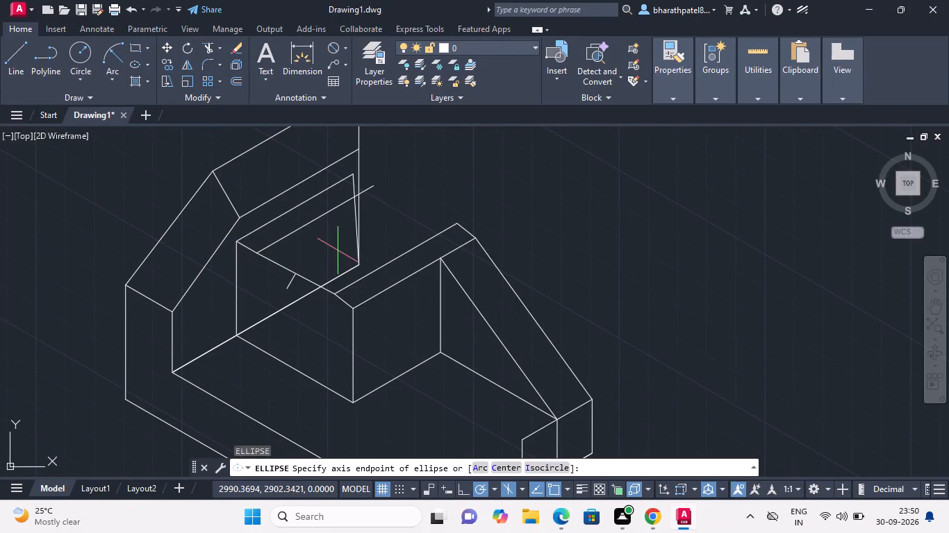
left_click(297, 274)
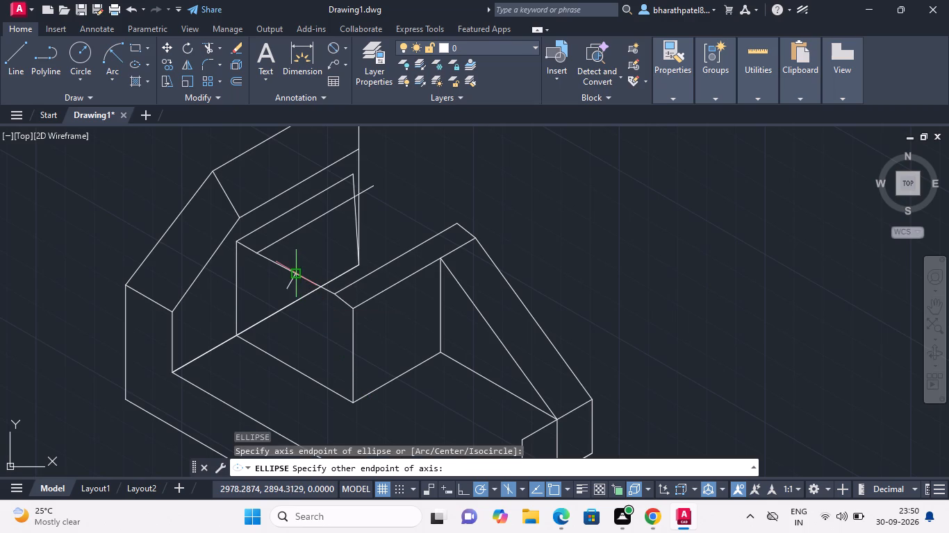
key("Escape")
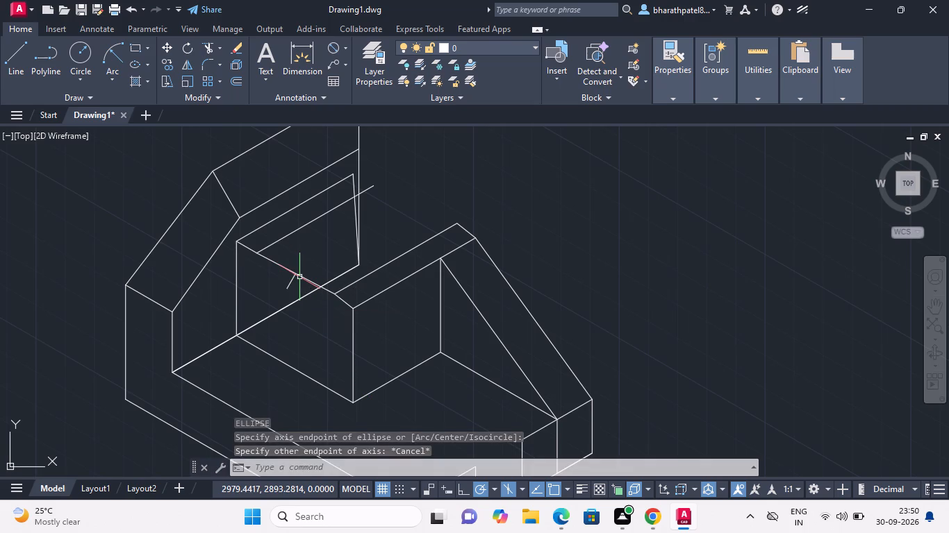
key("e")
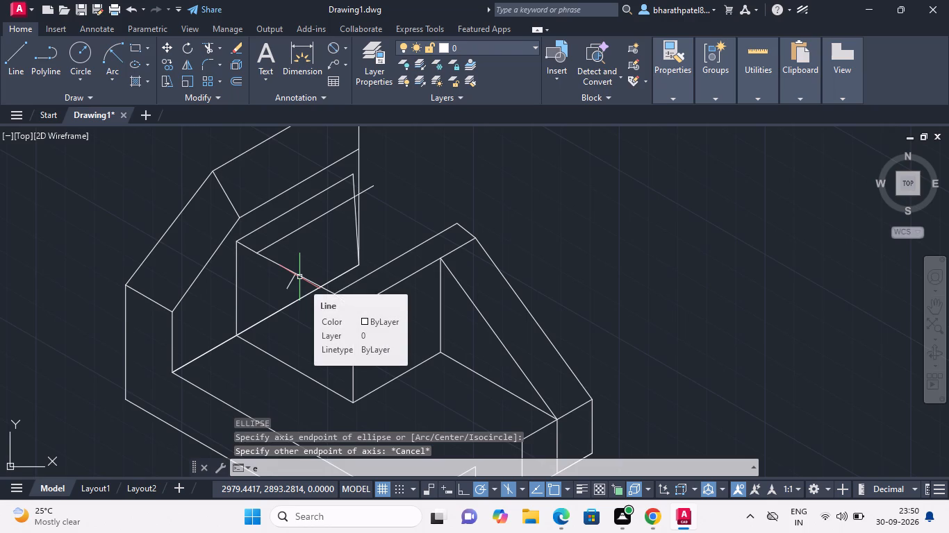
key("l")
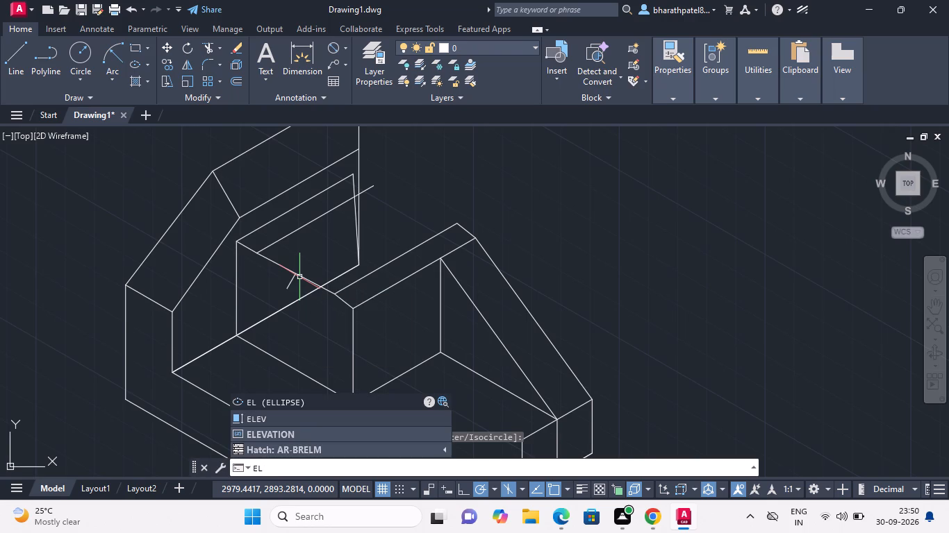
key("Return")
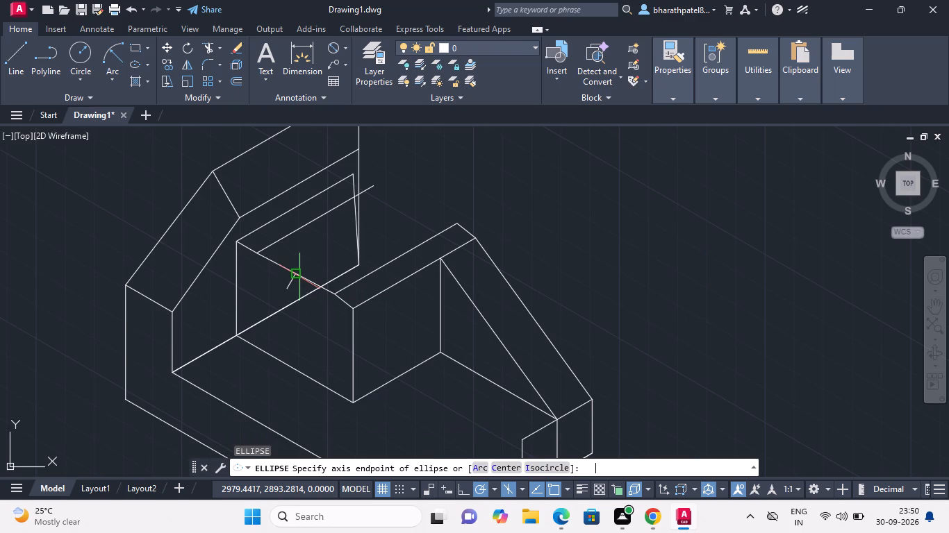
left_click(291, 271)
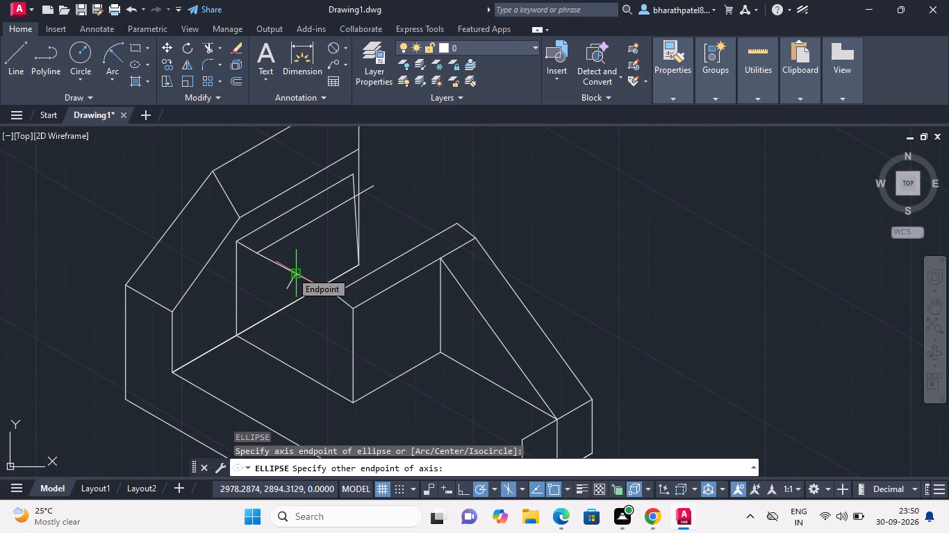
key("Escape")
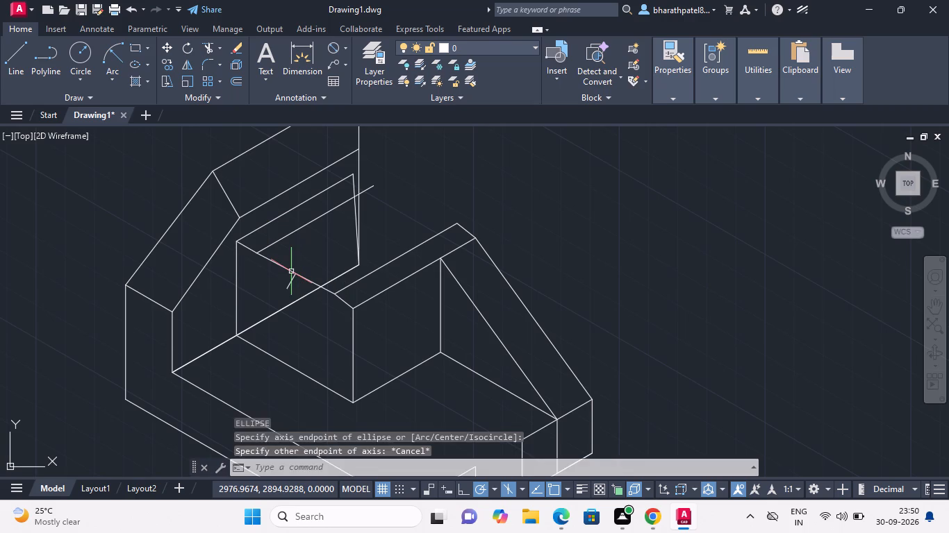
Draw an isocircle centred on the connecting line's midpoint, sized to pass through the ends of that line at the two strips' inner corners.
type("el")
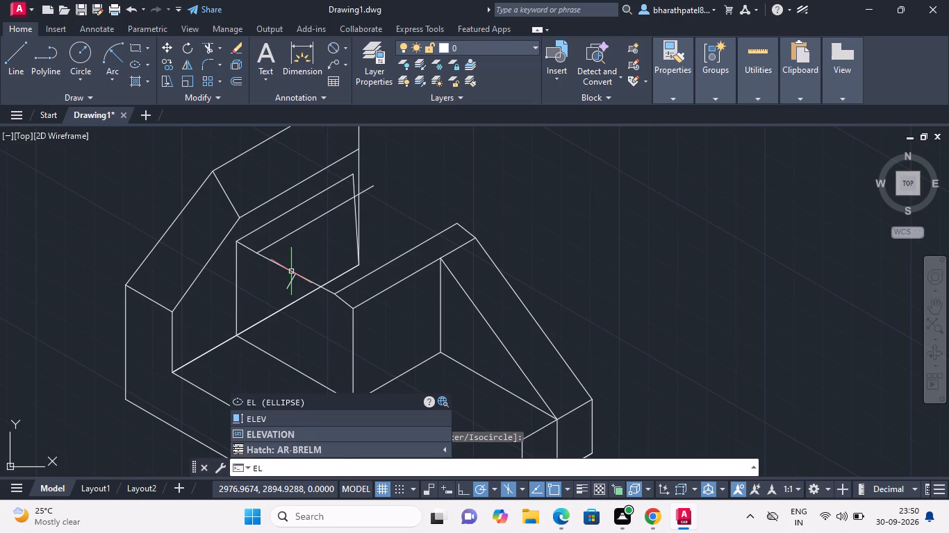
key("Return")
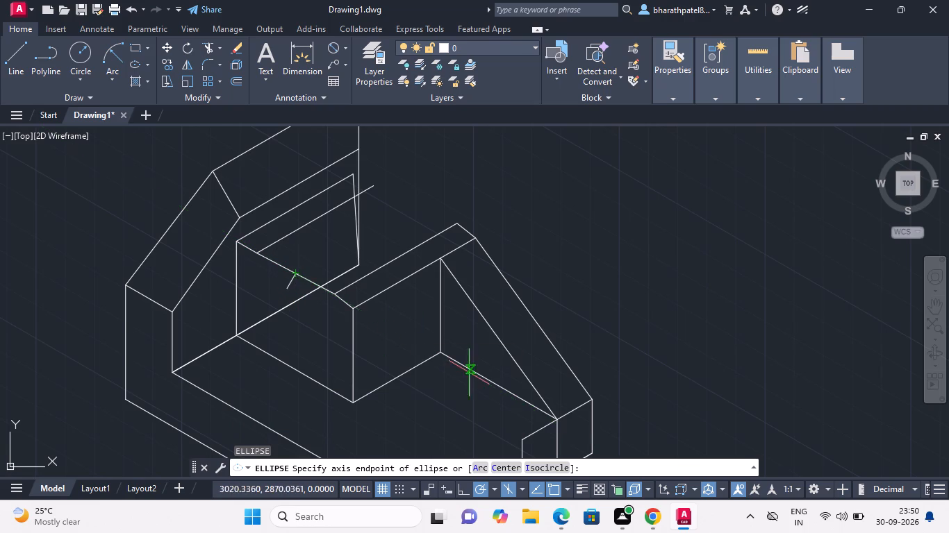
left_click(549, 463)
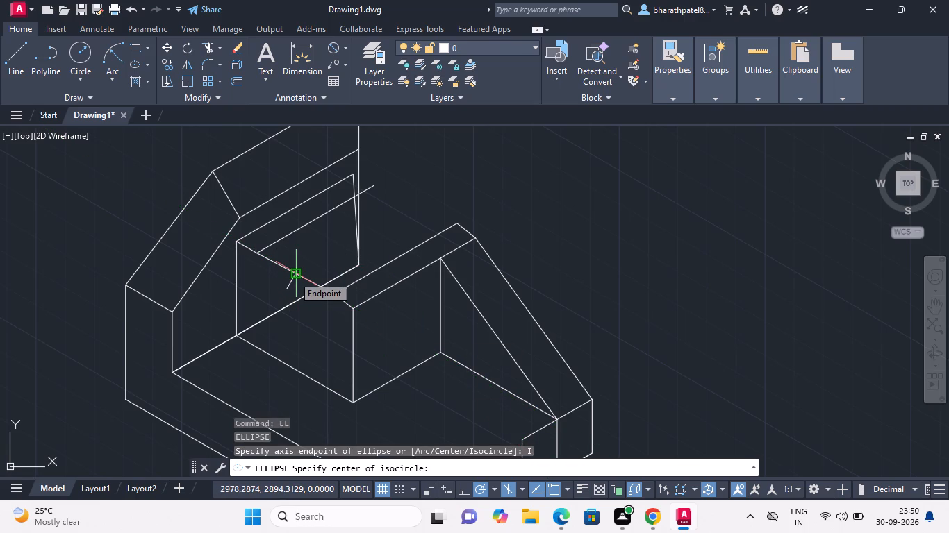
scroll(292, 276, "up", 1)
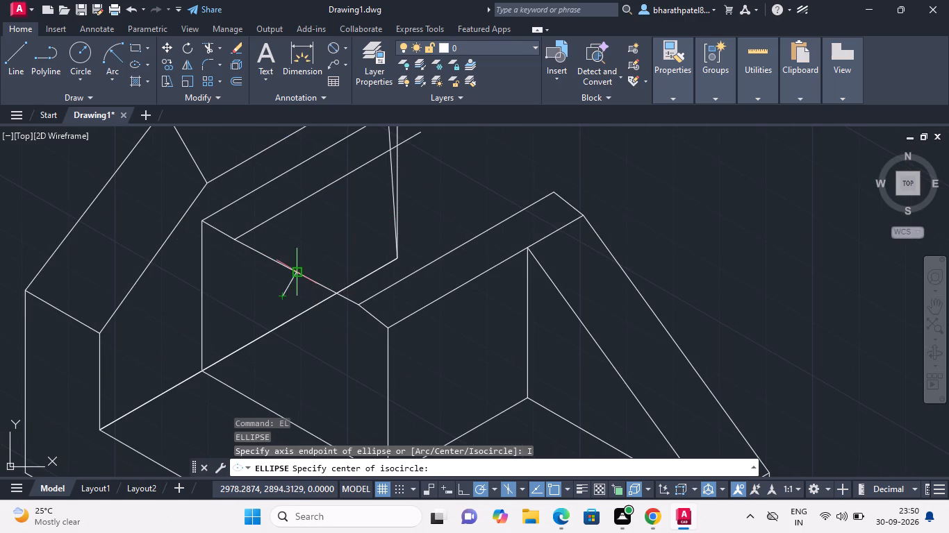
left_click(295, 274)
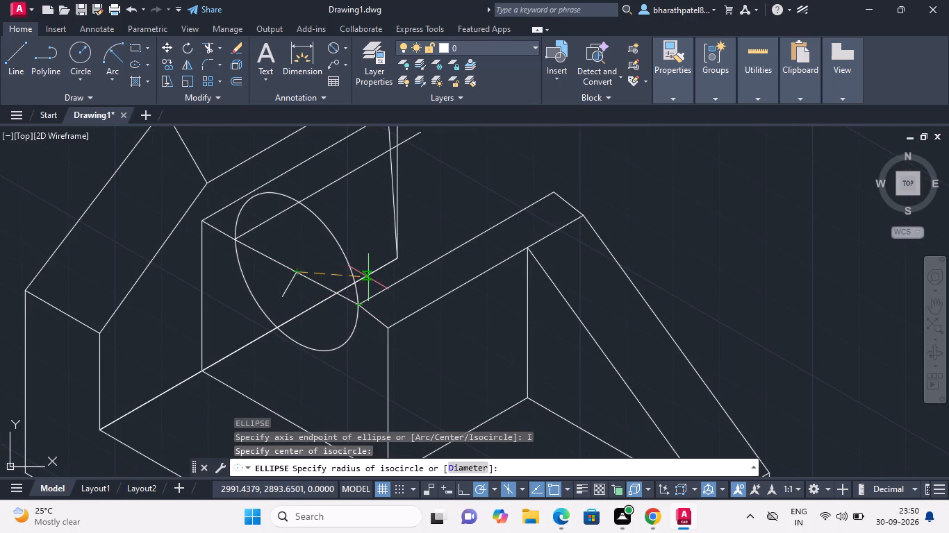
left_click(368, 278)
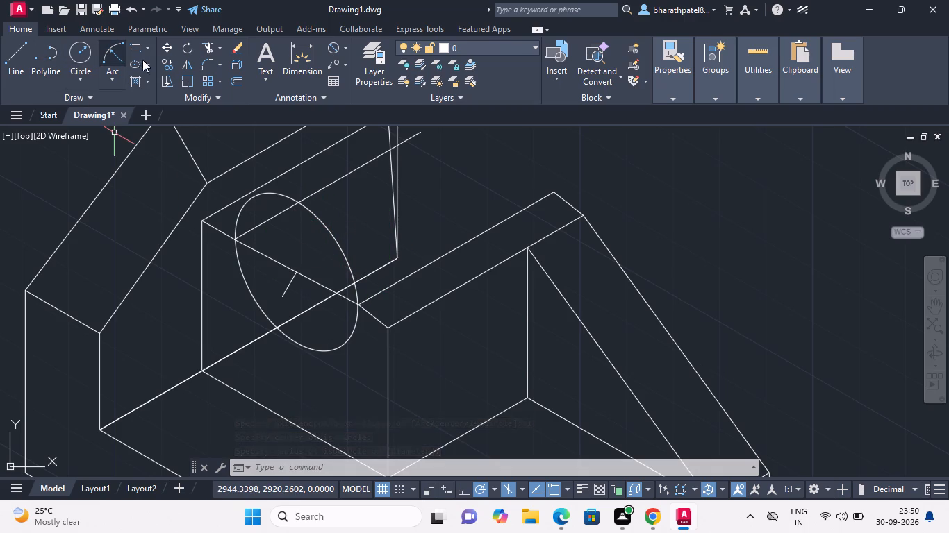
Trim away the isocircle's upper part, most of the line connecting the two strips, and the slanted marker line at its midpoint.
left_click(209, 48)
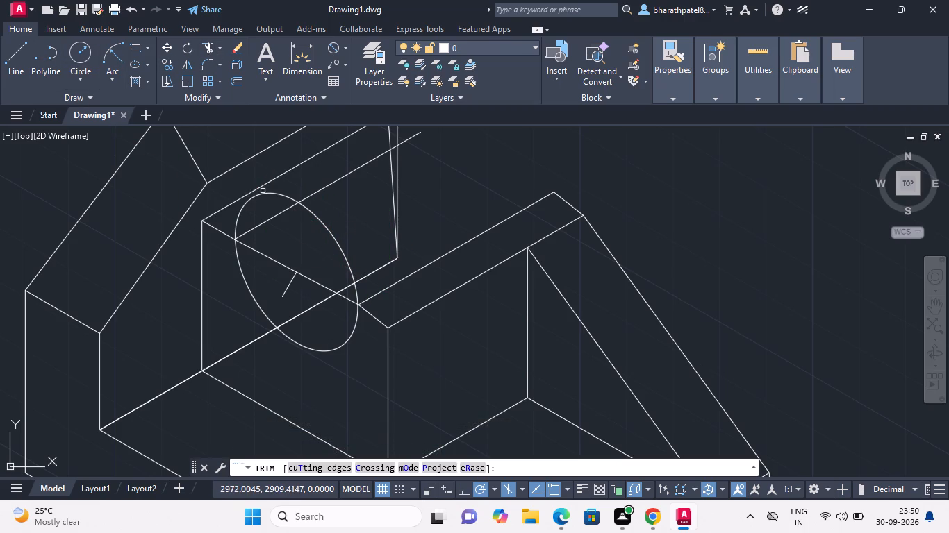
left_click(263, 192)
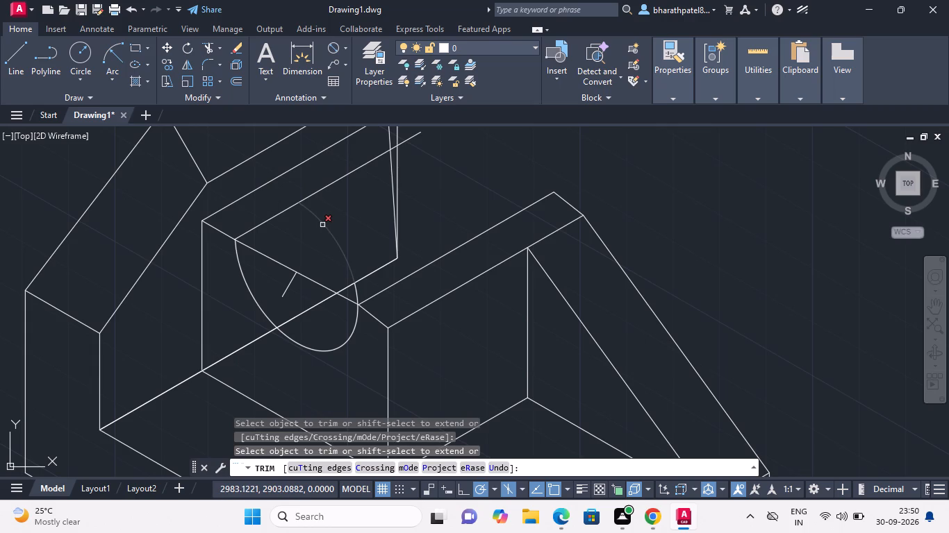
left_click(322, 225)
left_click(304, 273)
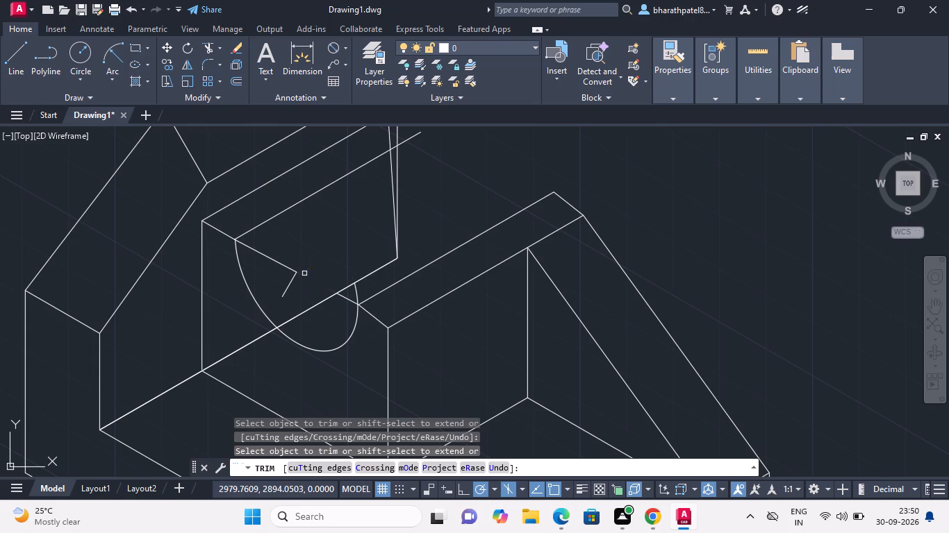
left_click(283, 264)
left_click(288, 284)
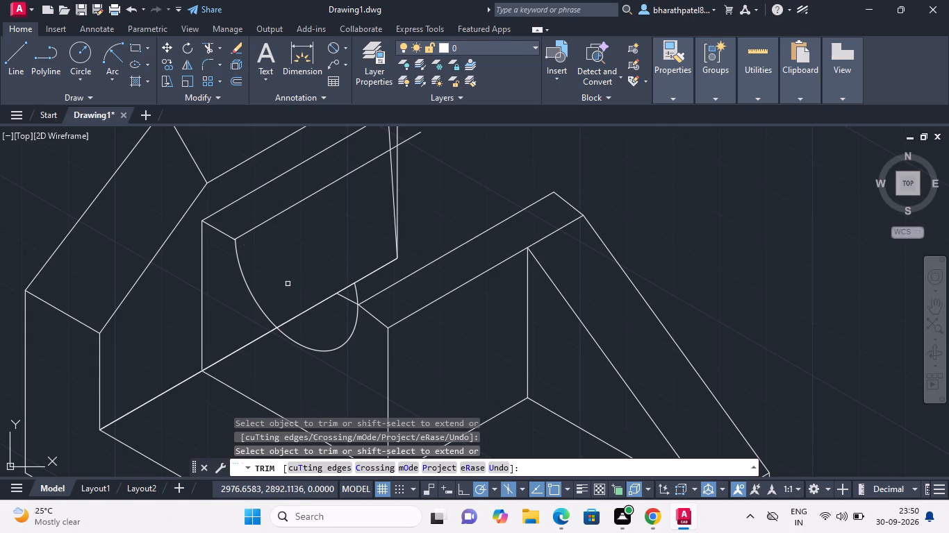
Trim the leftover arc piece and line stub at the lower strip's inner corner so the recess arc ends at that corner.
scroll(368, 231, "down", 1)
scroll(437, 184, "down", 2)
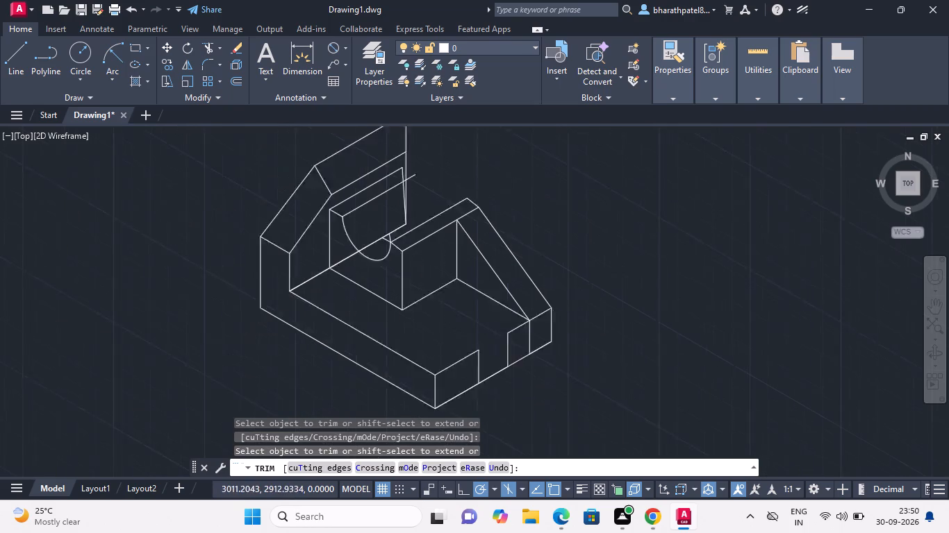
scroll(459, 162, "up", 2)
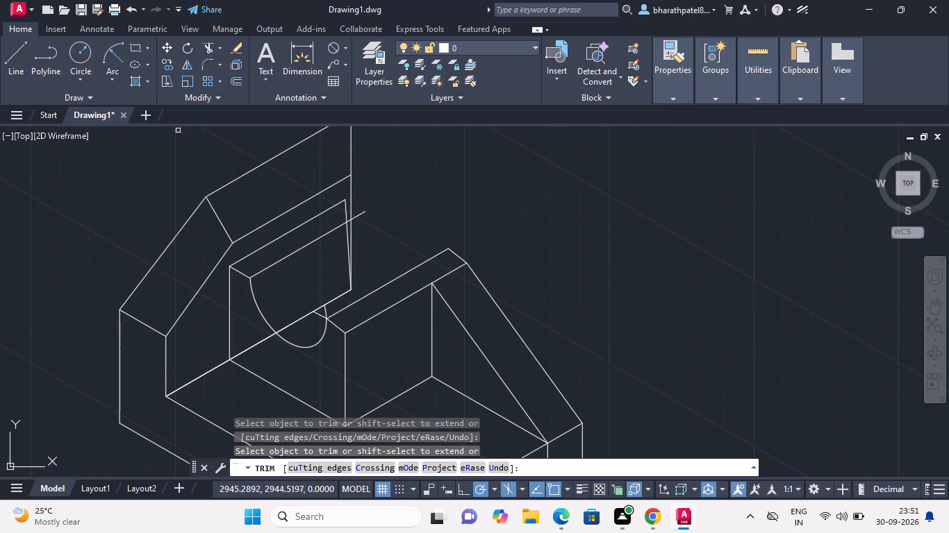
scroll(316, 323, "up", 3)
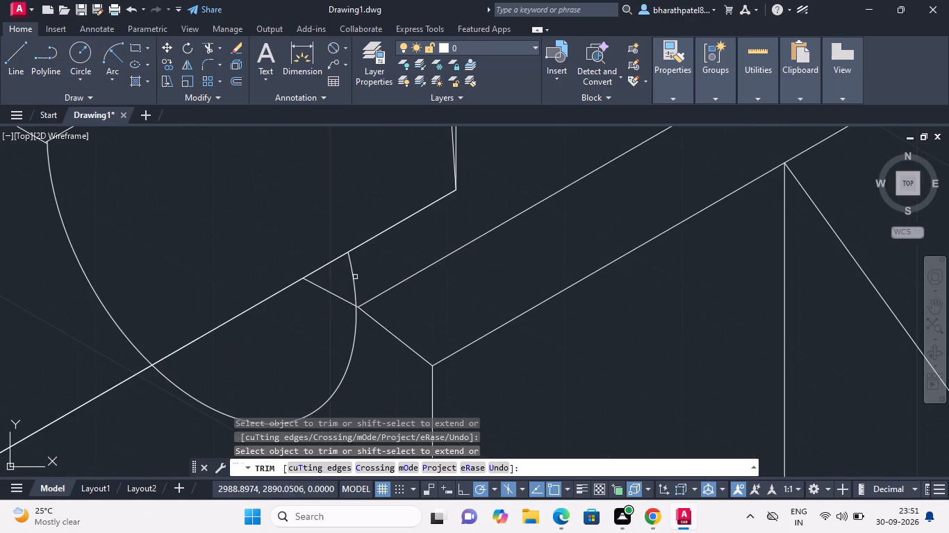
left_click(351, 277)
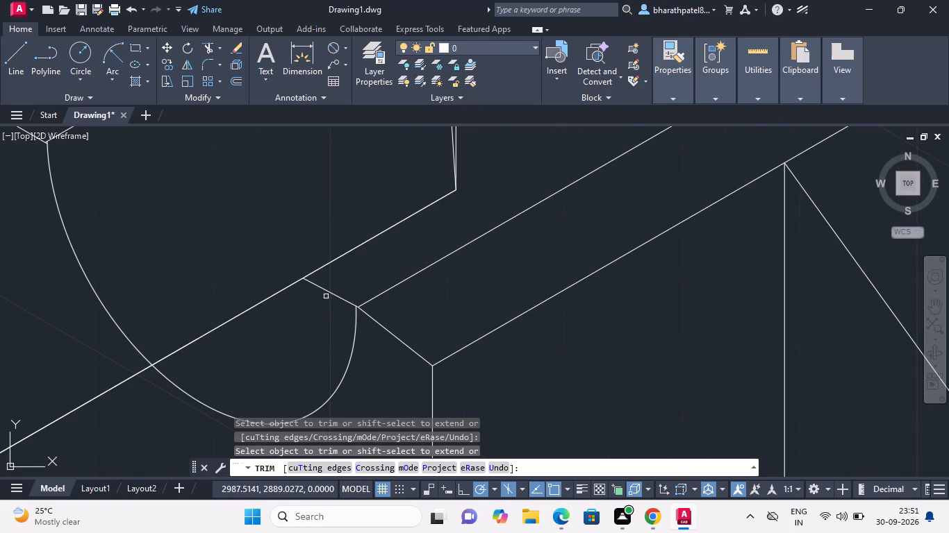
left_click(328, 293)
scroll(329, 291, "down", 4)
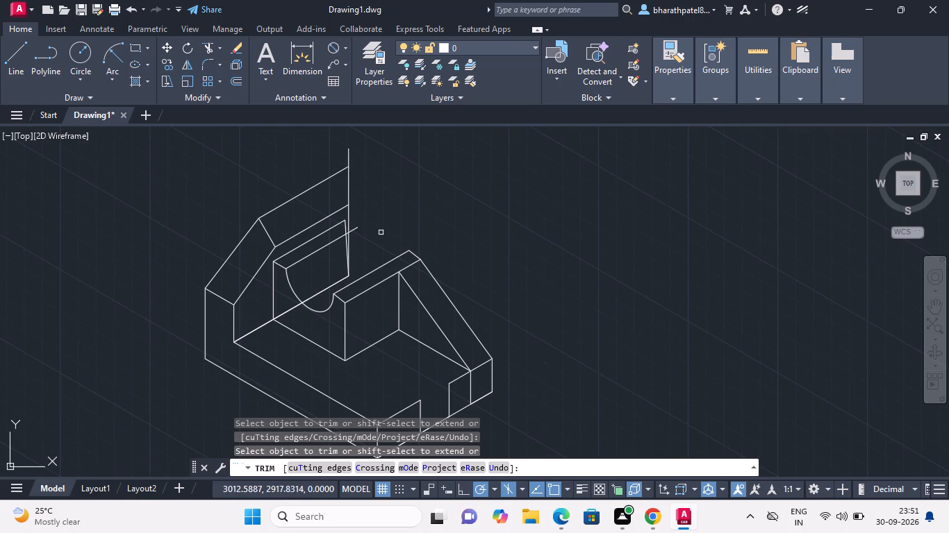
scroll(337, 229, "up", 5)
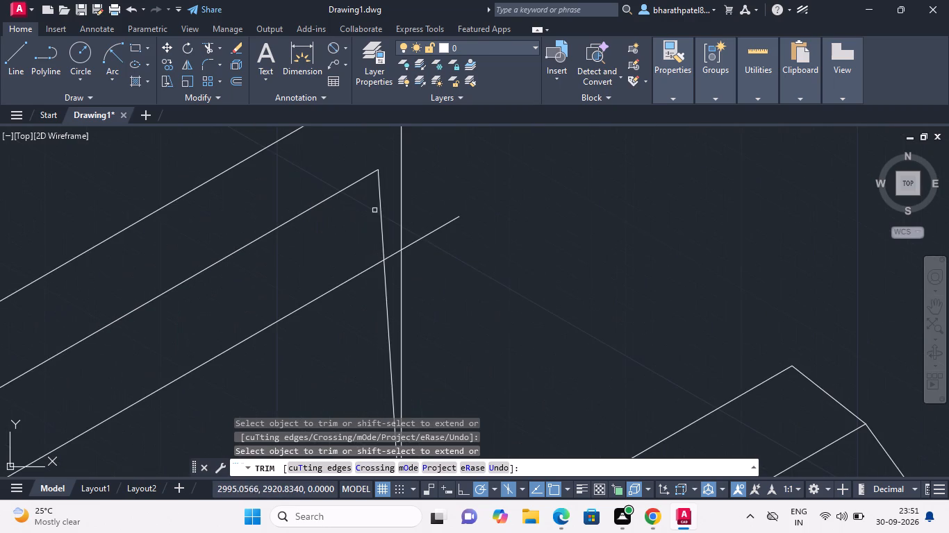
scroll(424, 196, "down", 5)
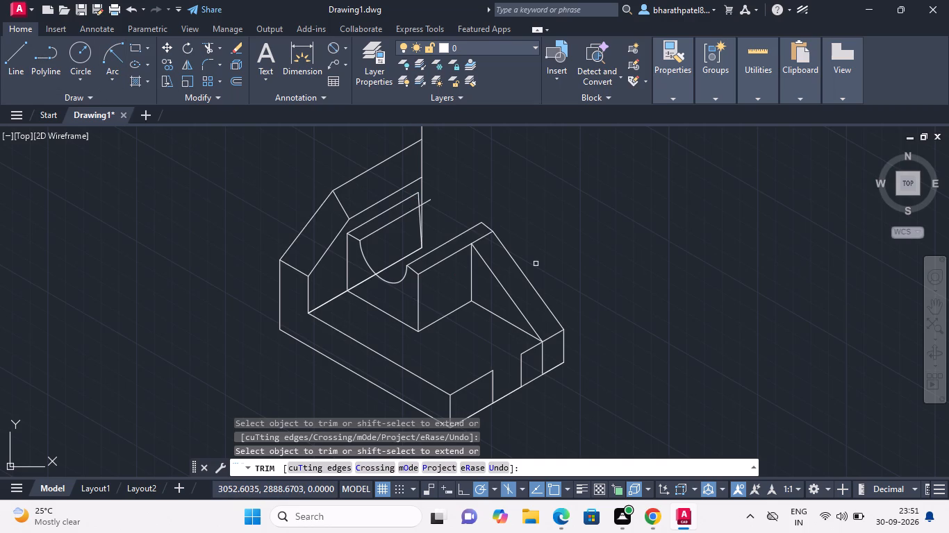
key("Escape")
key("space")
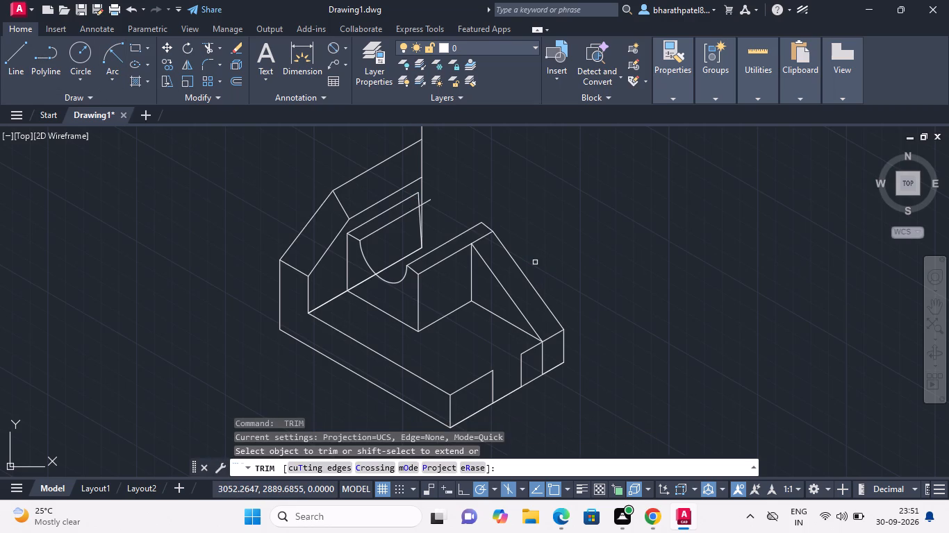
key("Escape")
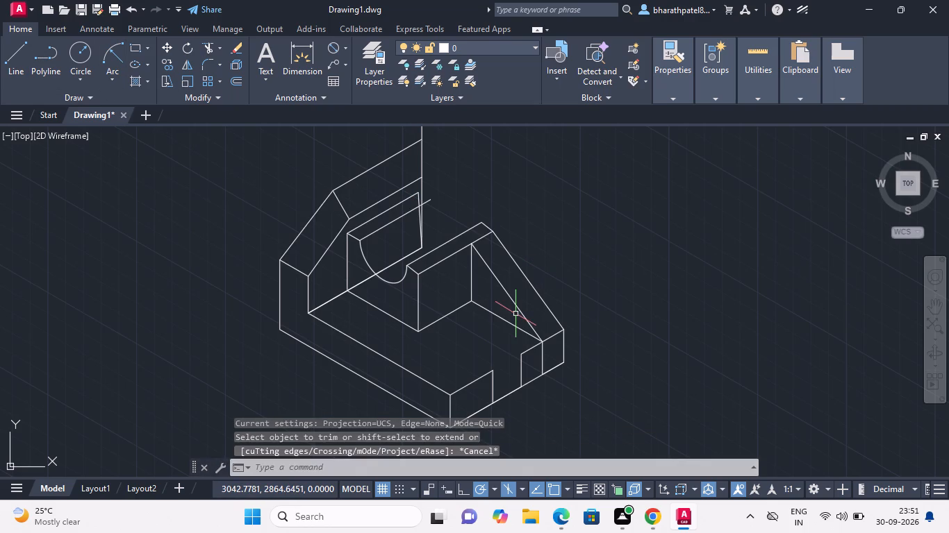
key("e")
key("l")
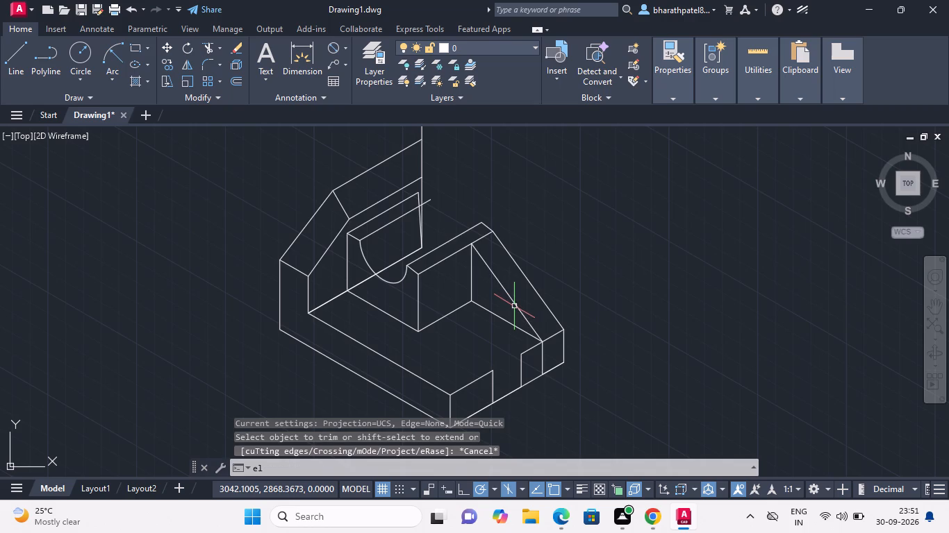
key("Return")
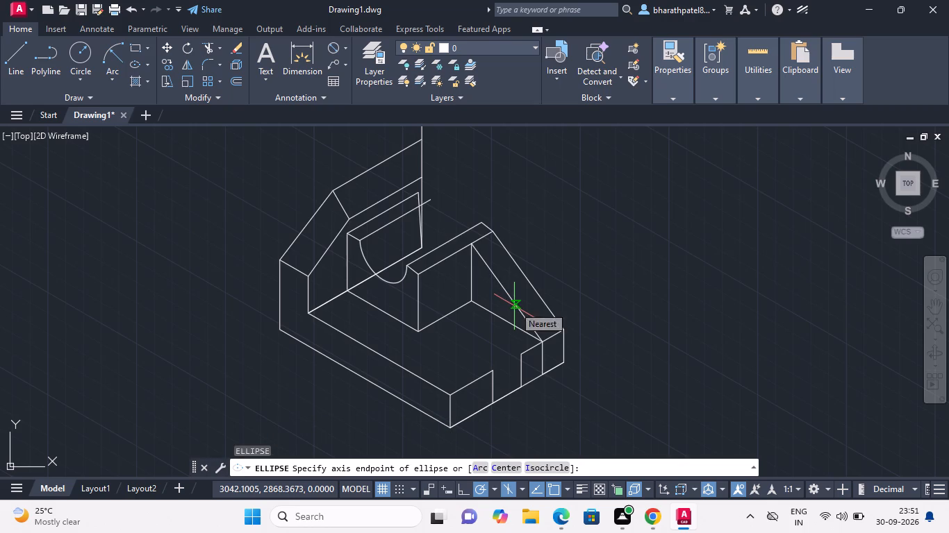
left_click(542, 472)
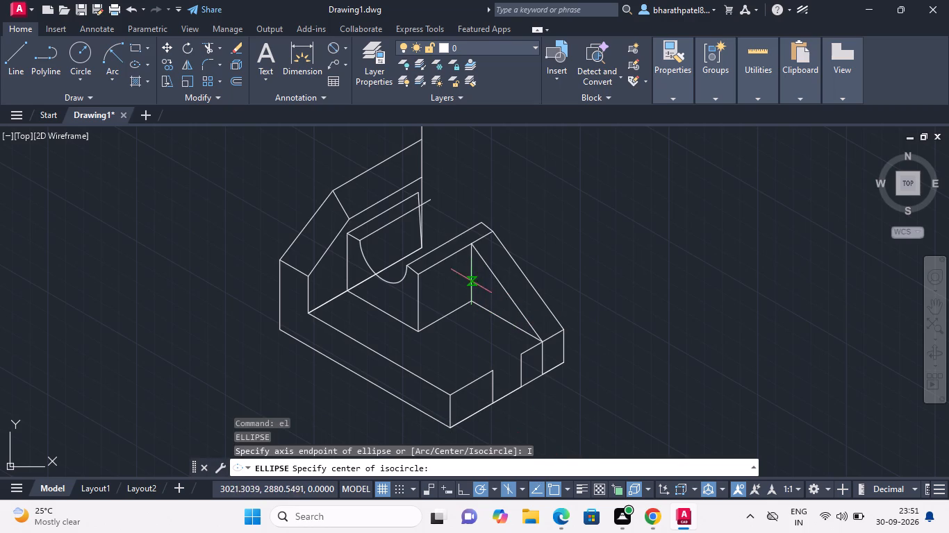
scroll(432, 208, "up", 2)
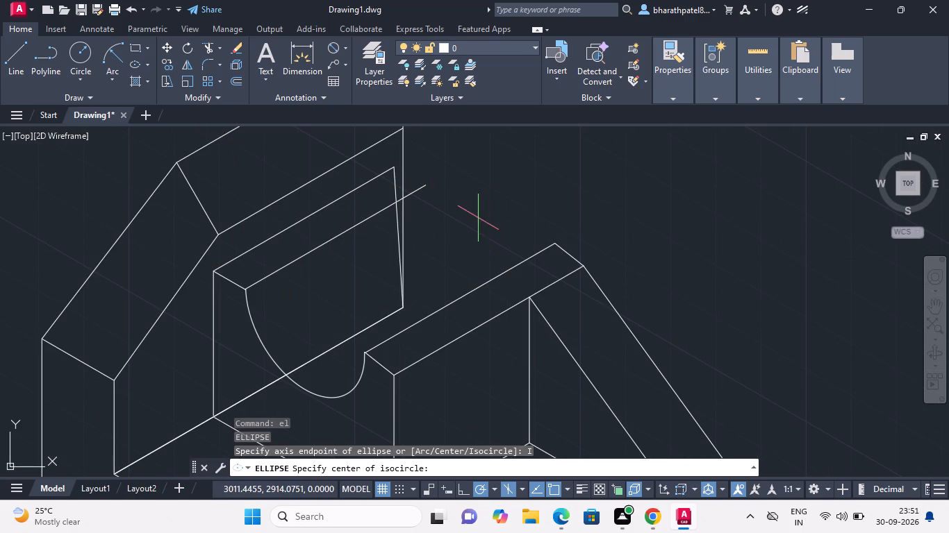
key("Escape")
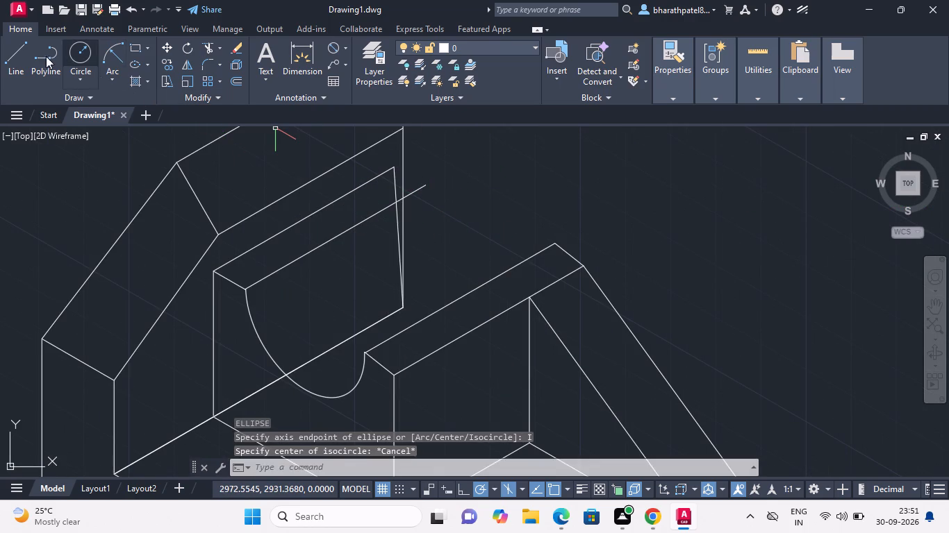
Draw a line connecting the far ends of the two strips' inner edges.
left_click(15, 48)
left_click(426, 186)
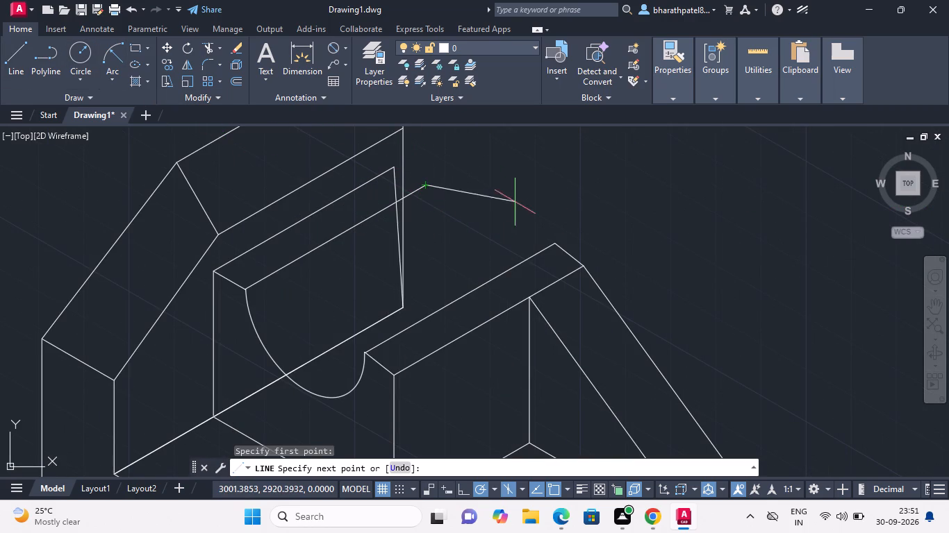
left_click(554, 245)
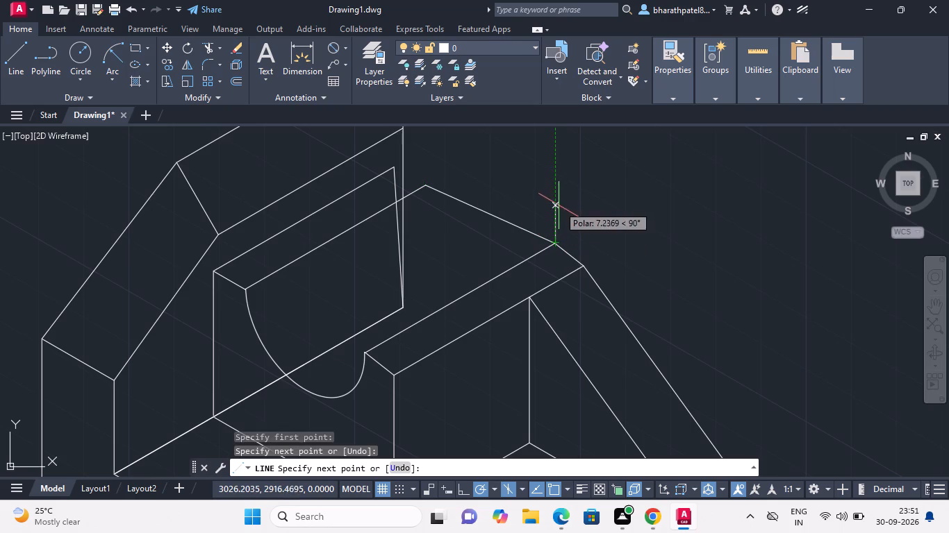
key("Escape")
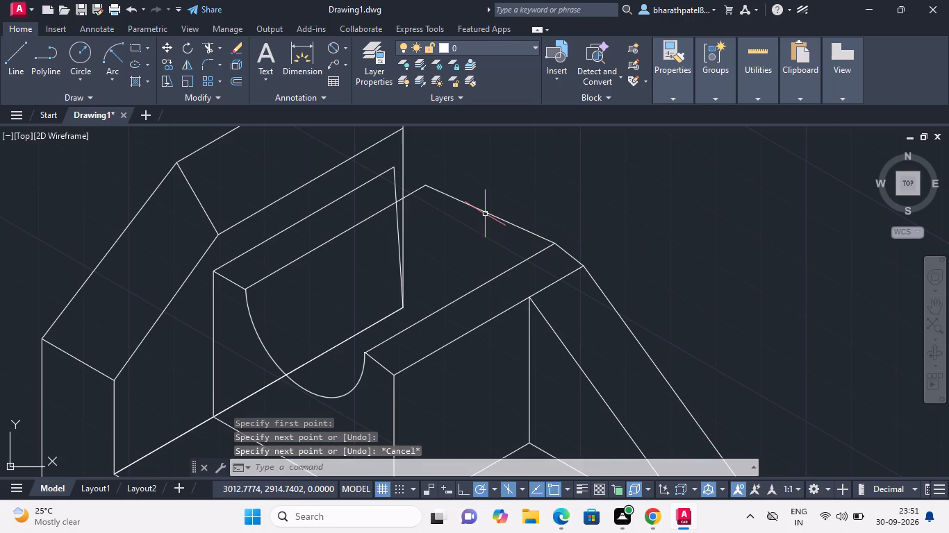
Draw a short slanted marker line upward from the midpoint of the line connecting the strips' far ends.
left_click(13, 54)
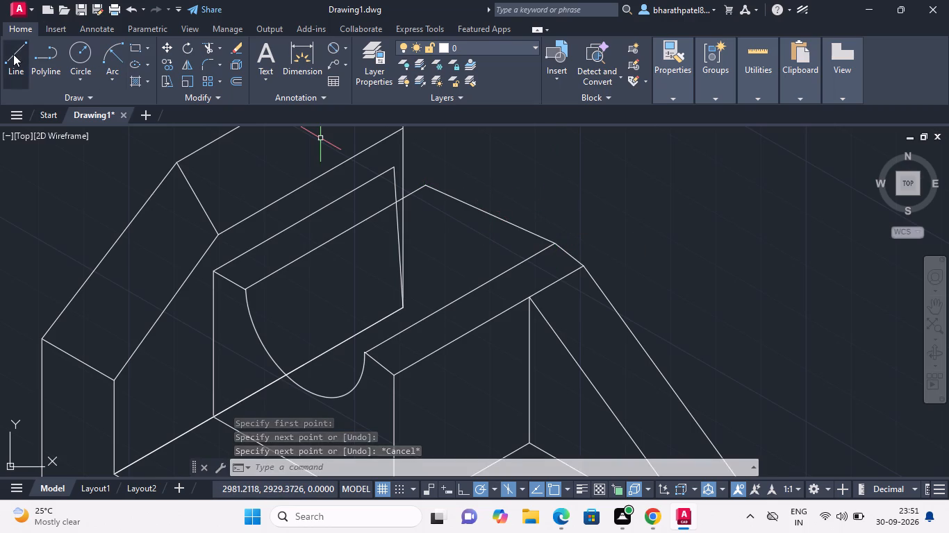
left_click(489, 217)
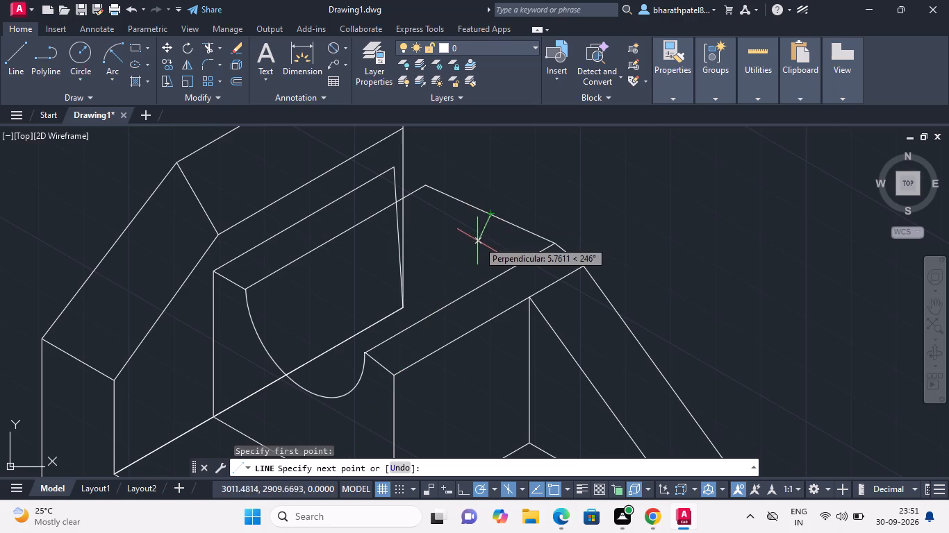
left_click(506, 191)
key("Escape")
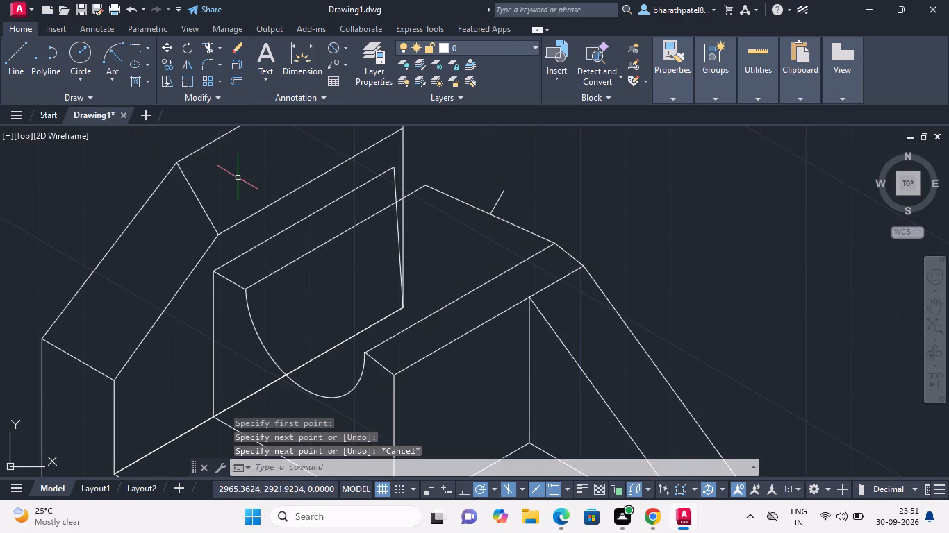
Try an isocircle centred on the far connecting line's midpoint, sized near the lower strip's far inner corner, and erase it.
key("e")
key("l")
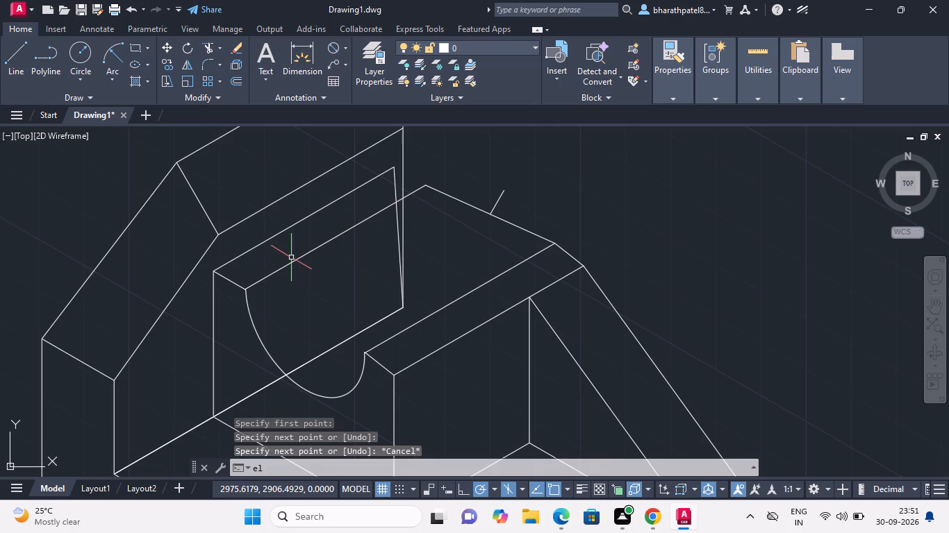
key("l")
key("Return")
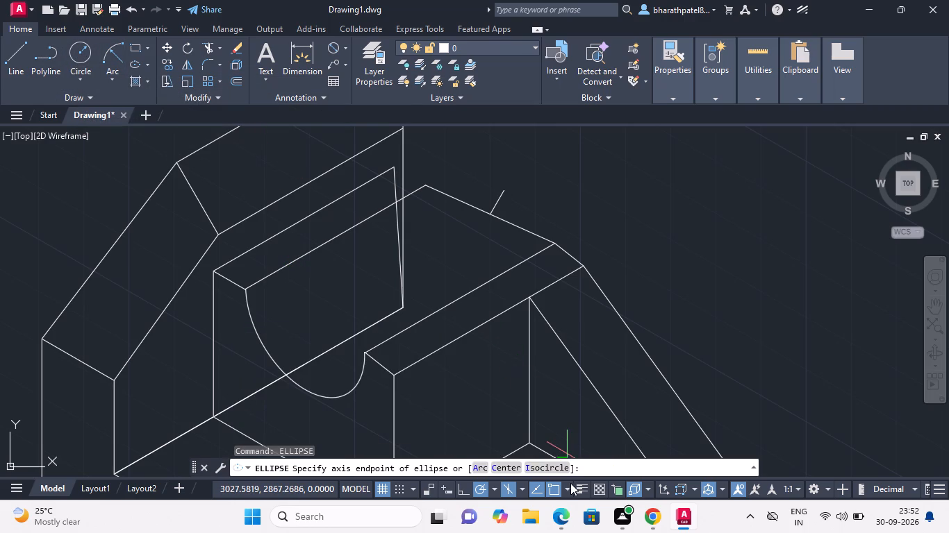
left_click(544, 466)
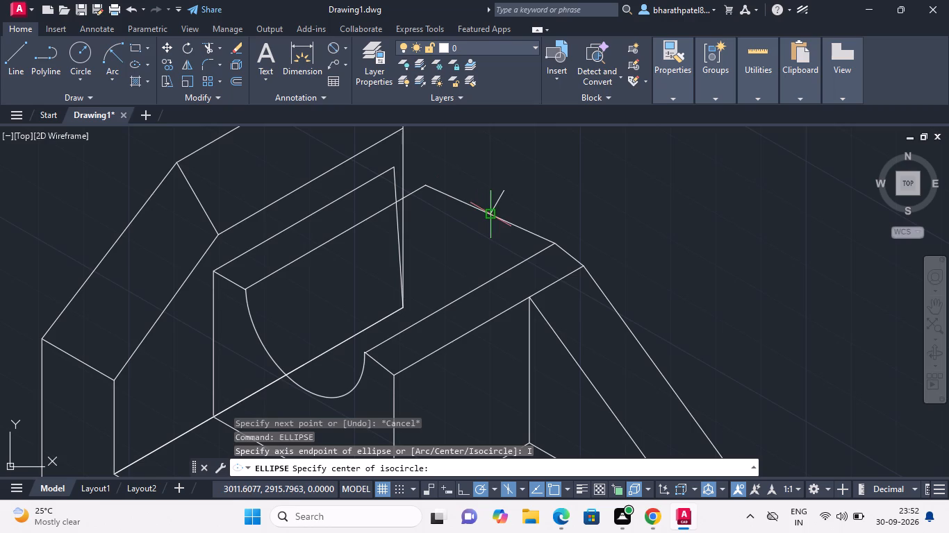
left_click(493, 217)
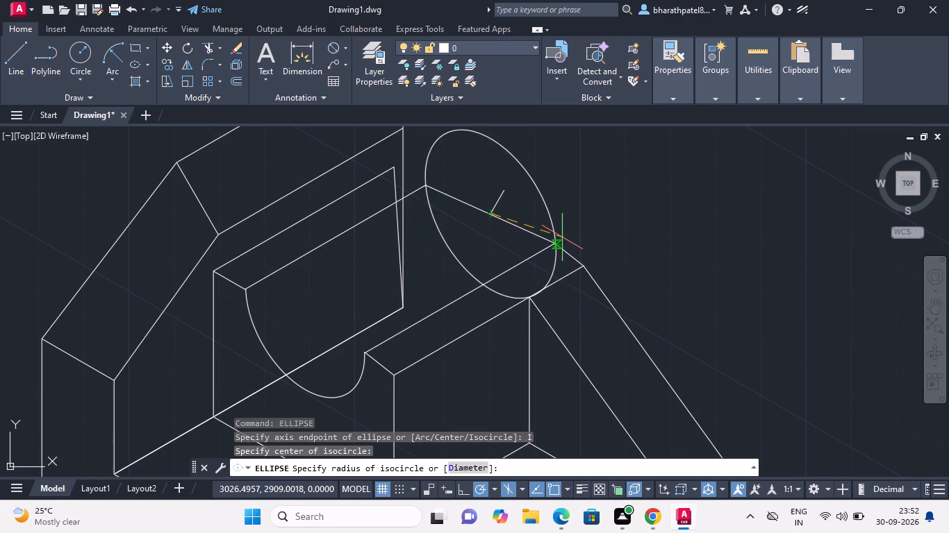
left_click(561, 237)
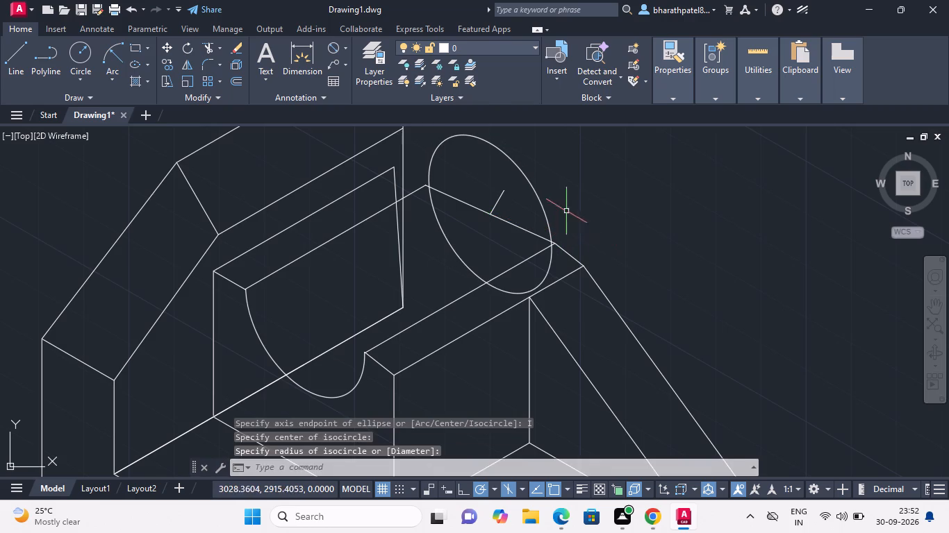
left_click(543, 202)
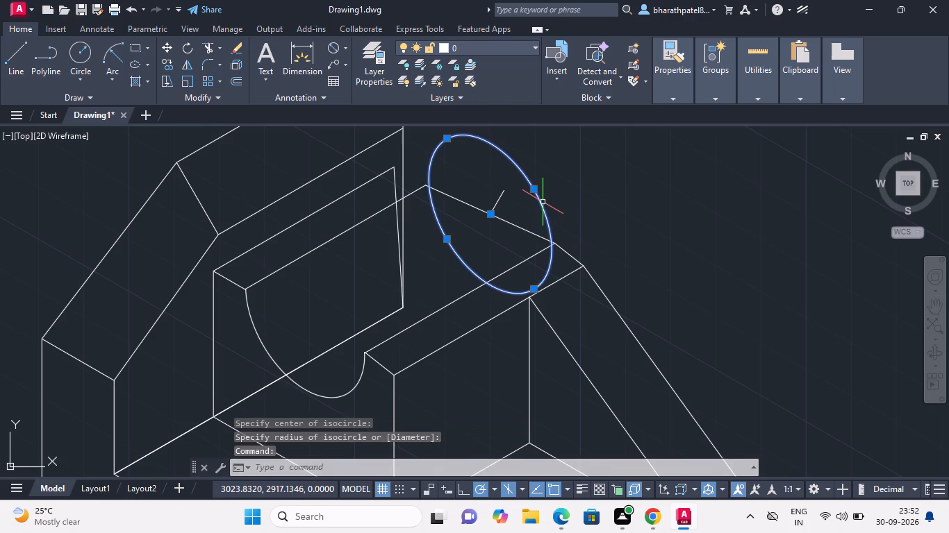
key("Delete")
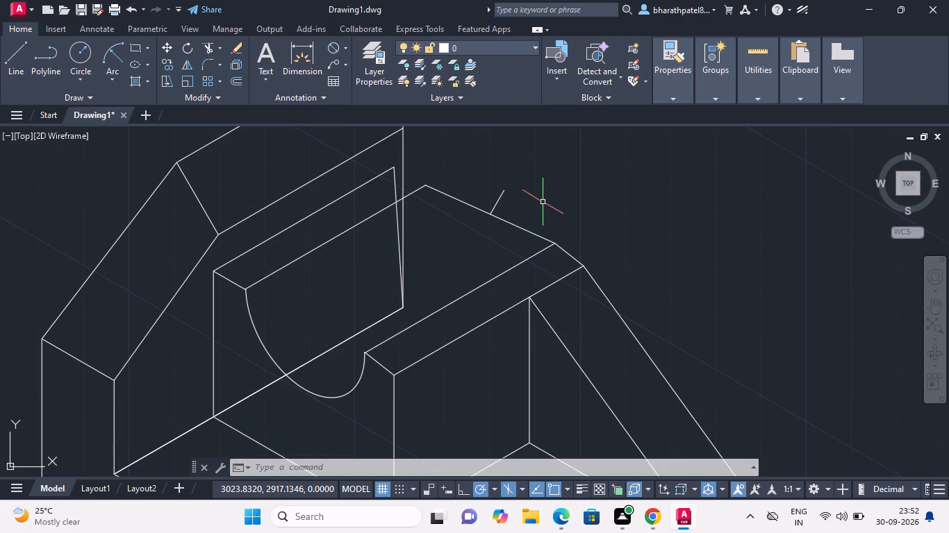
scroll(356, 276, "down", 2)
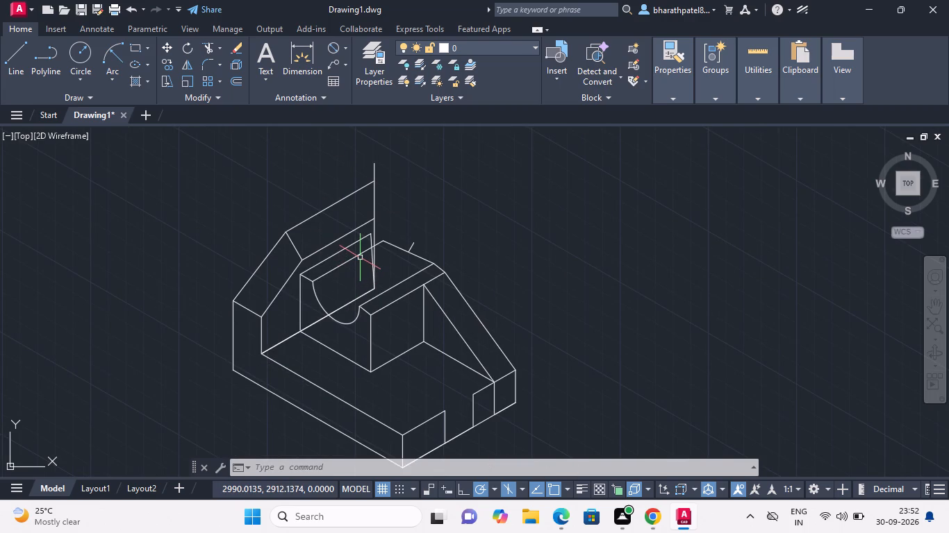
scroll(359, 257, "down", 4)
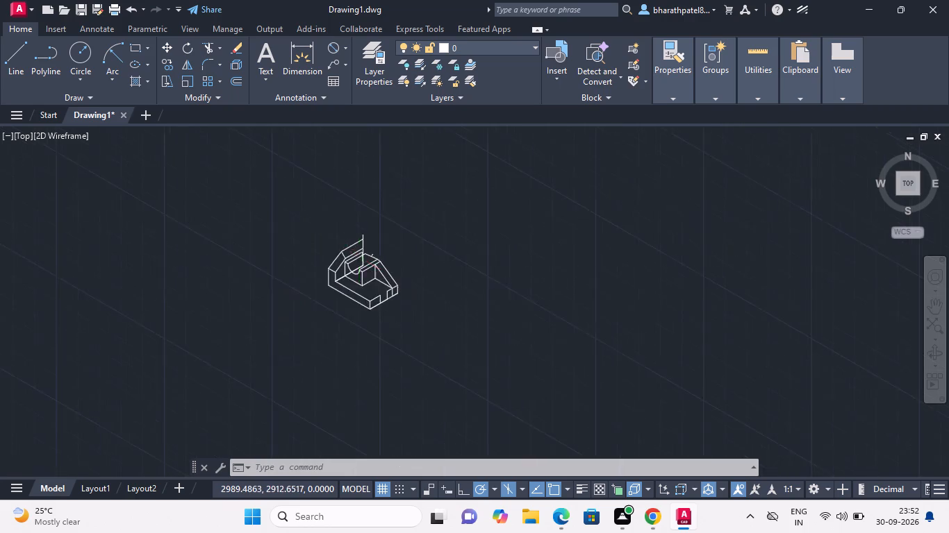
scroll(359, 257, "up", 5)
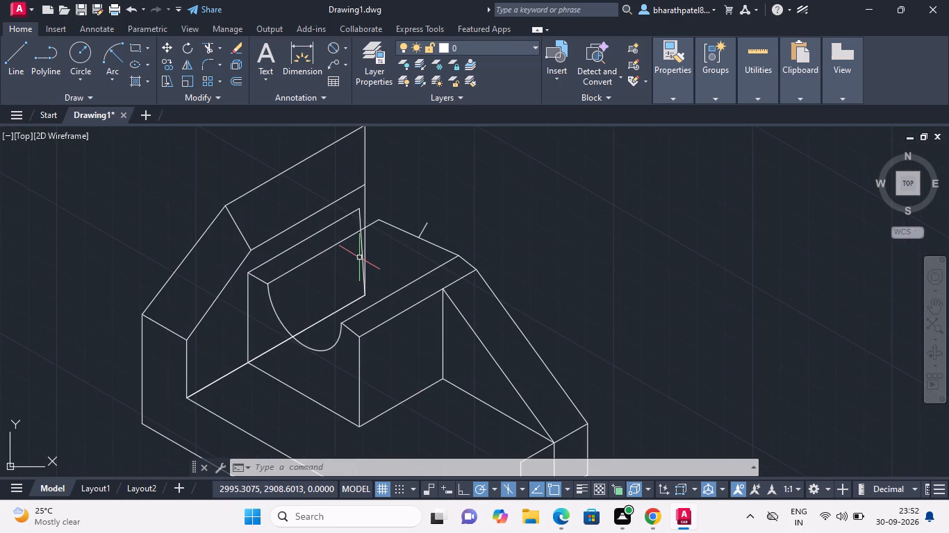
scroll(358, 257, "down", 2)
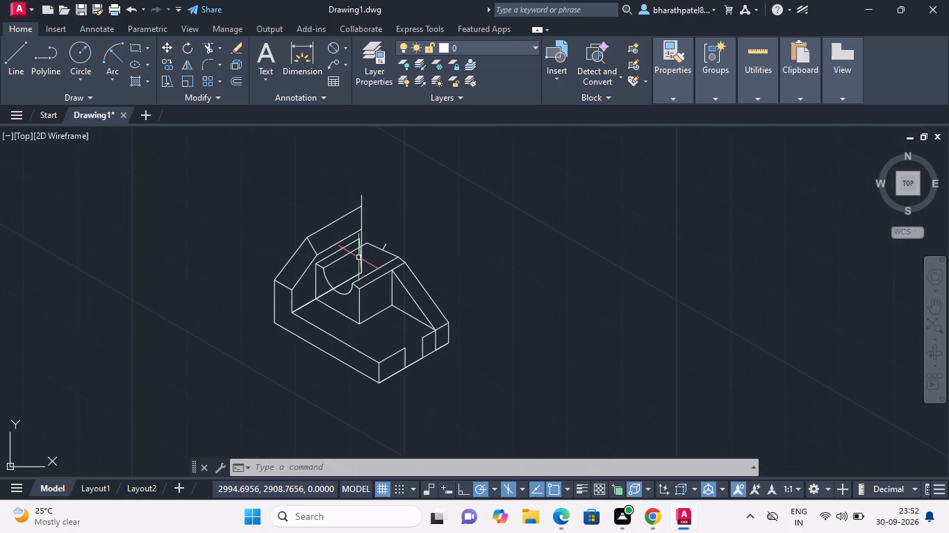
Draw an isocircle centred on the midpoint of the far connecting line, sized to reach the strips' far inner corners.
scroll(358, 257, "up", 1)
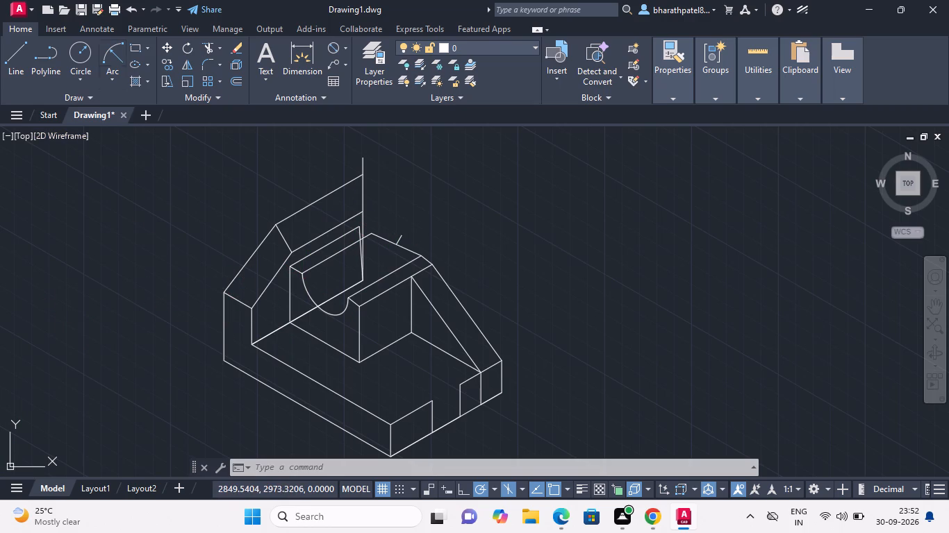
key("e")
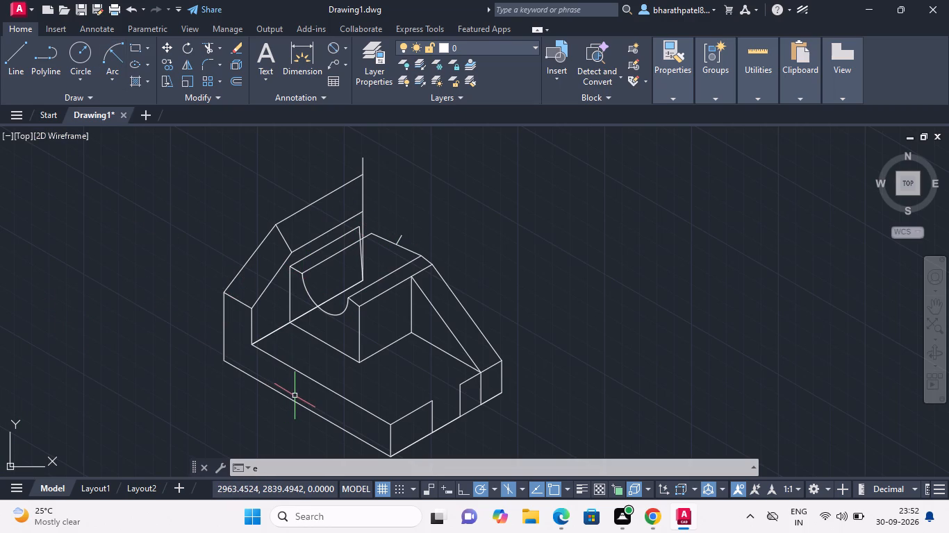
key("l")
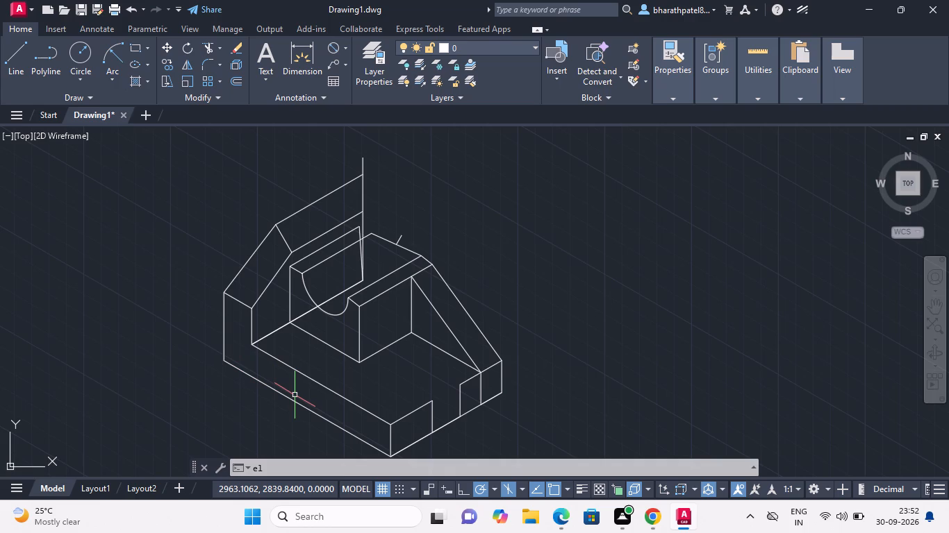
key("Return")
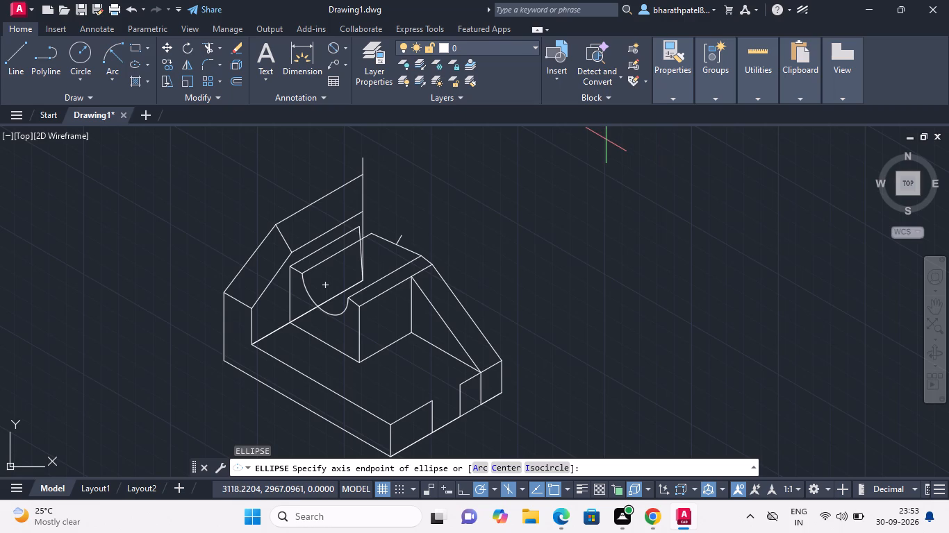
left_click(532, 464)
left_click(397, 244)
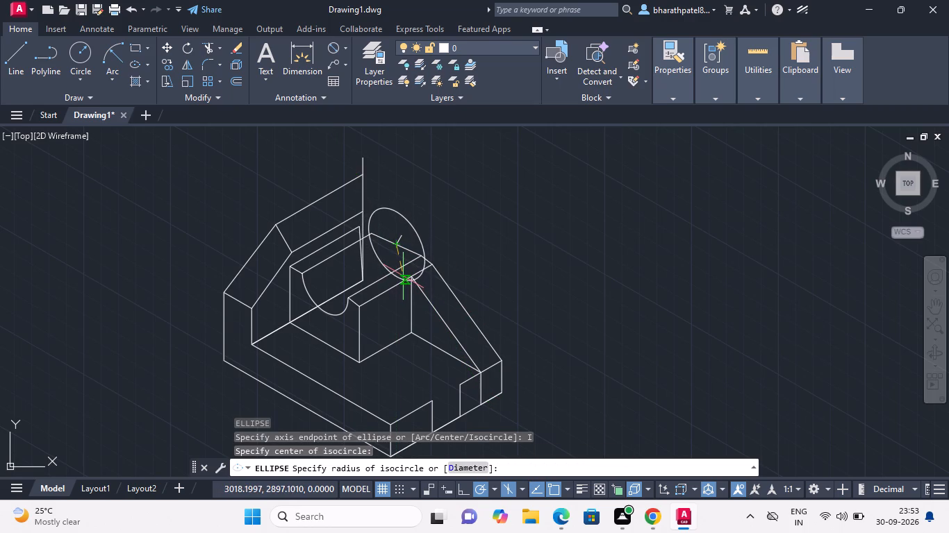
scroll(400, 273, "up", 2)
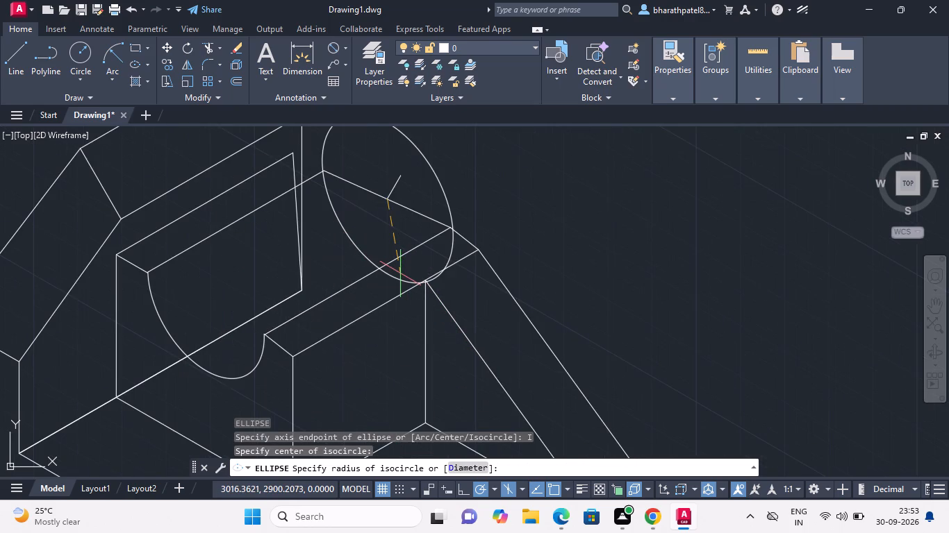
left_click(398, 272)
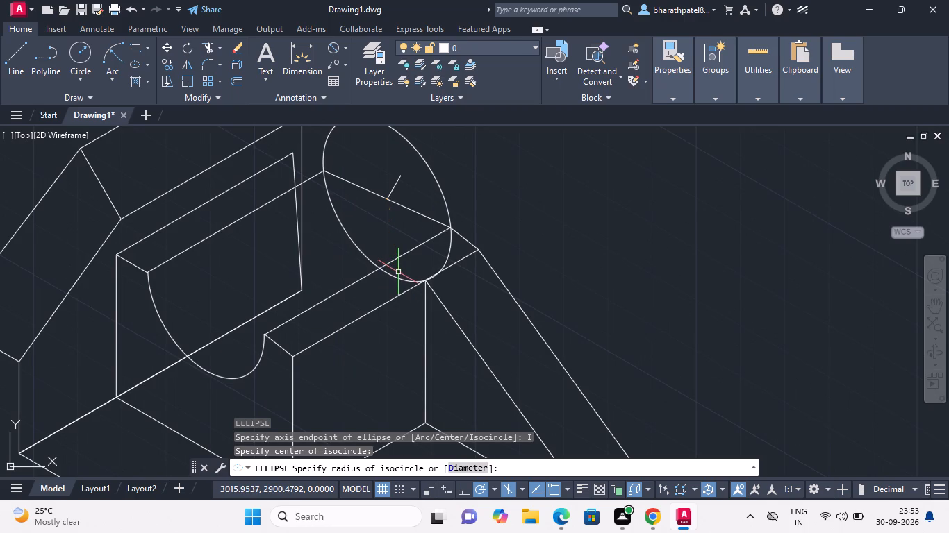
key("Escape")
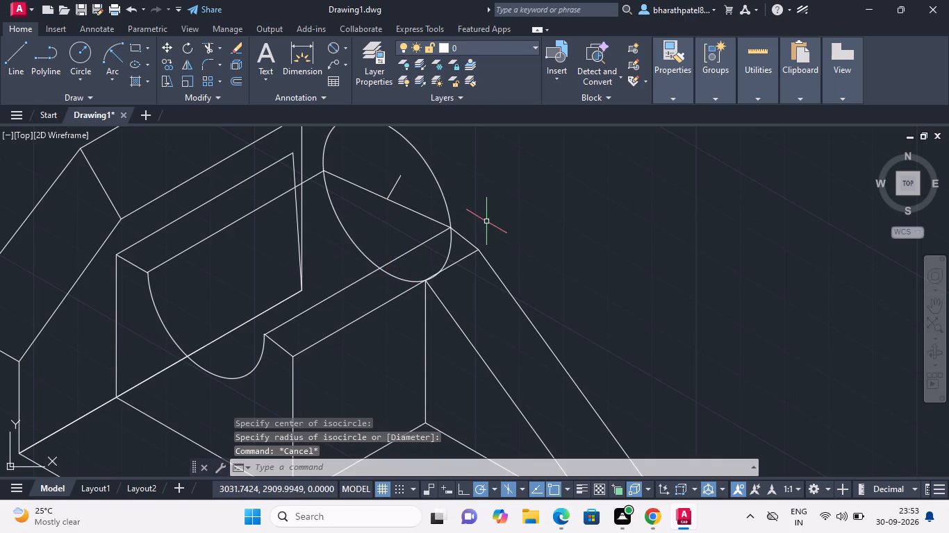
Trim away the isocircle's upper half, the slanted marker line and the line connecting the strips' far ends.
scroll(486, 221, "down", 2)
scroll(482, 197, "up", 1)
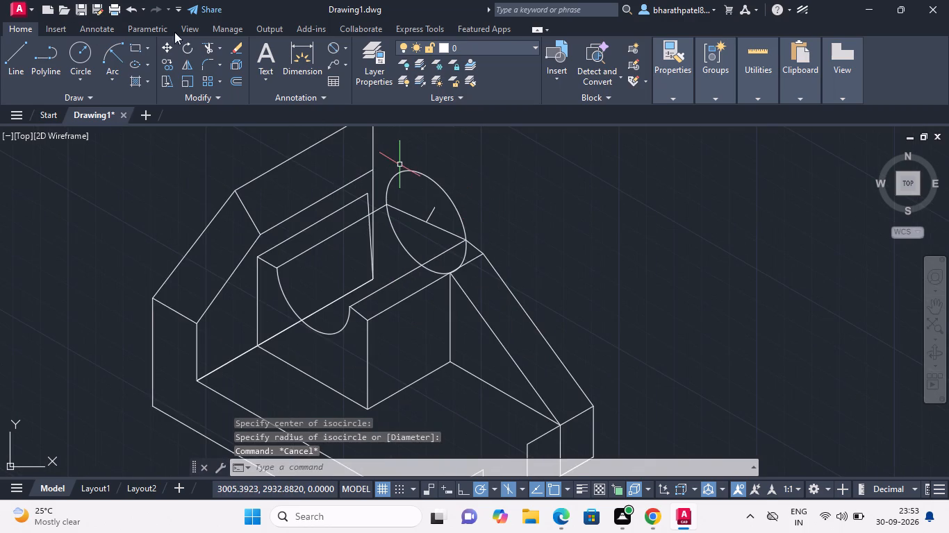
left_click(206, 46)
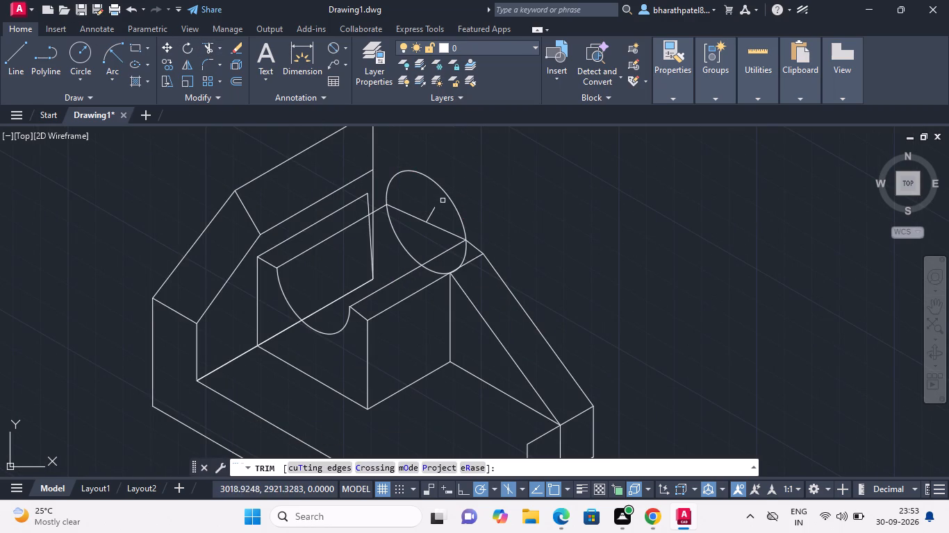
left_click(447, 197)
left_click(431, 212)
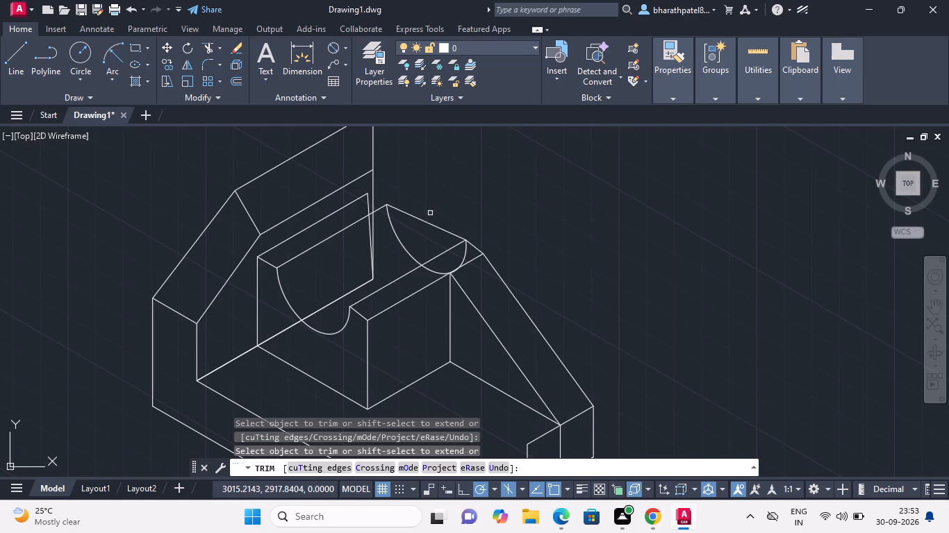
left_click(422, 218)
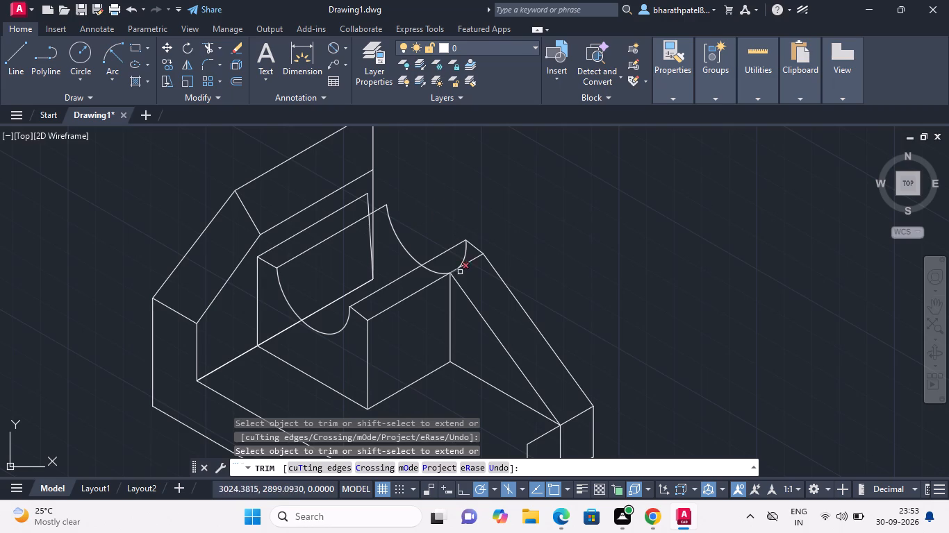
Trim the far arc's pieces that cross the lower strip and run below it, so the arc stops at the strip's inner edge.
left_click(463, 255)
left_click(441, 271)
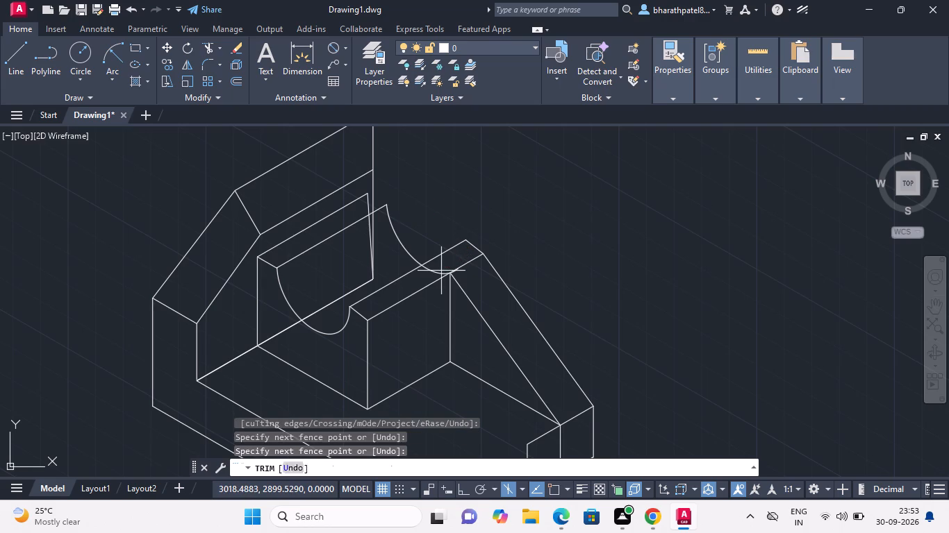
left_click(437, 273)
scroll(436, 273, "up", 5)
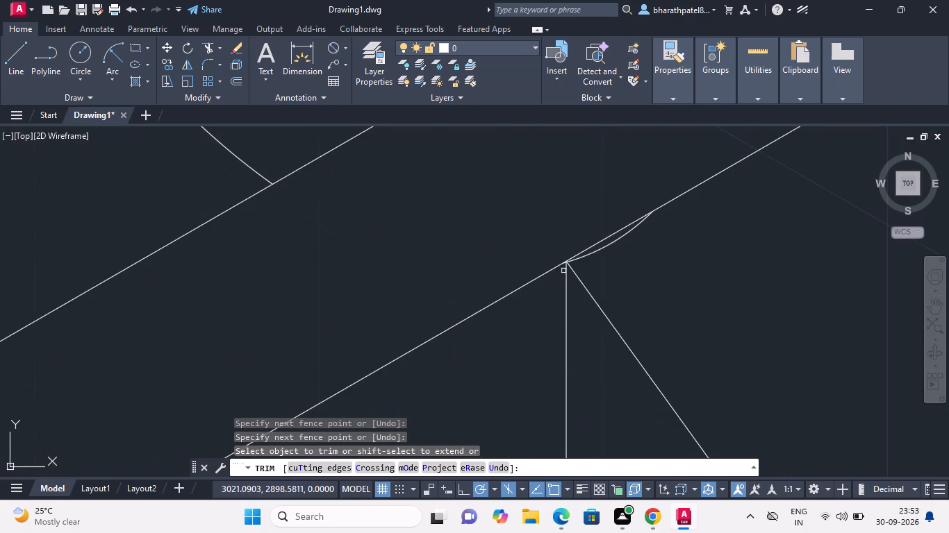
left_click(592, 254)
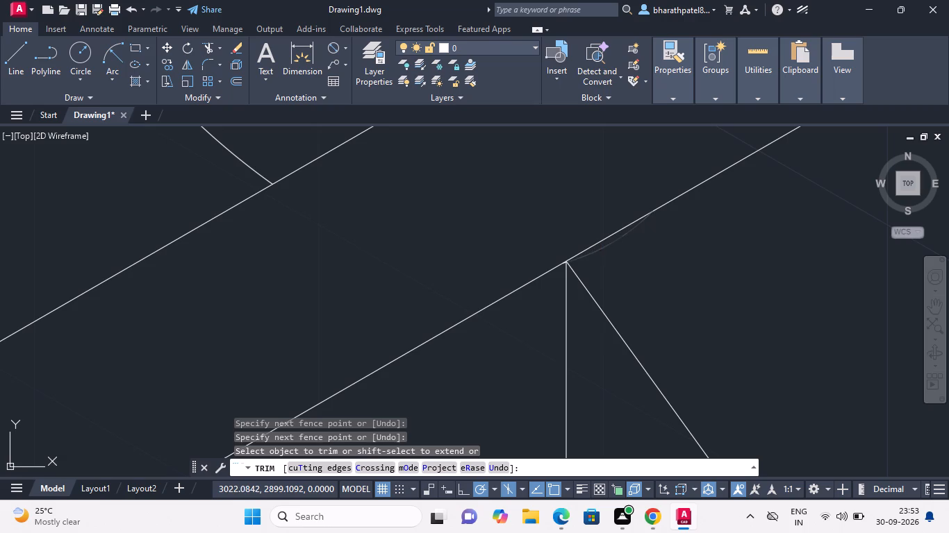
Trim the slanted, vertical and base construction lines showing inside the curved recess and the leftover line across the block's front face.
scroll(589, 255, "down", 9)
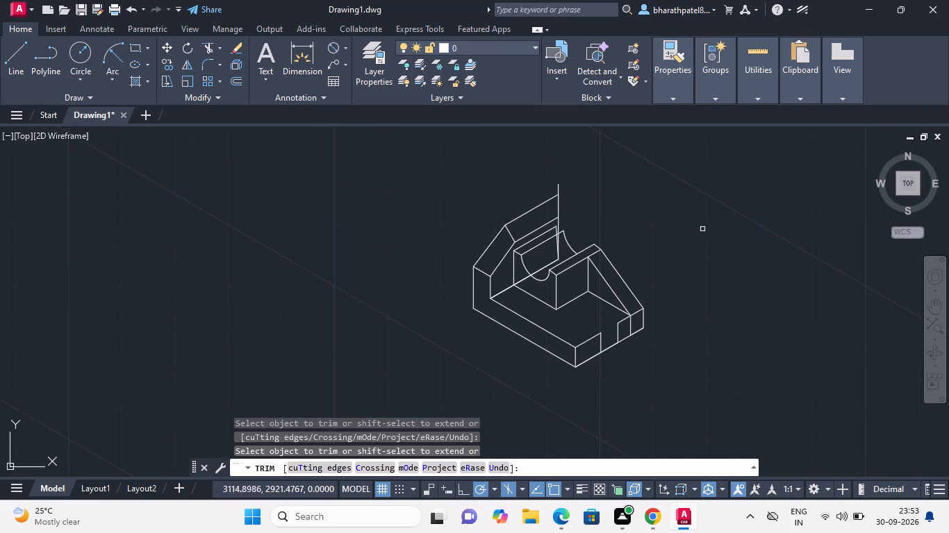
left_click(550, 266)
left_click(557, 251)
scroll(557, 255, "up", 4)
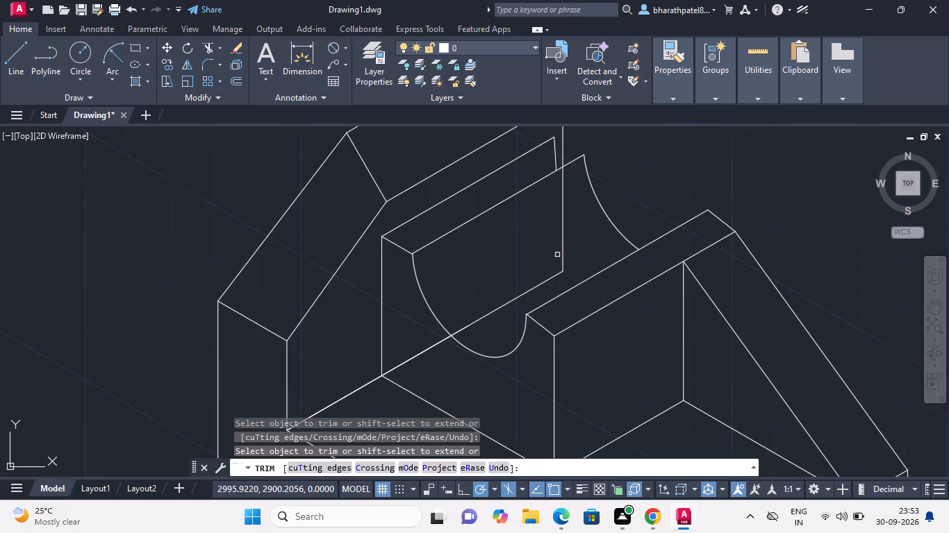
left_click(549, 280)
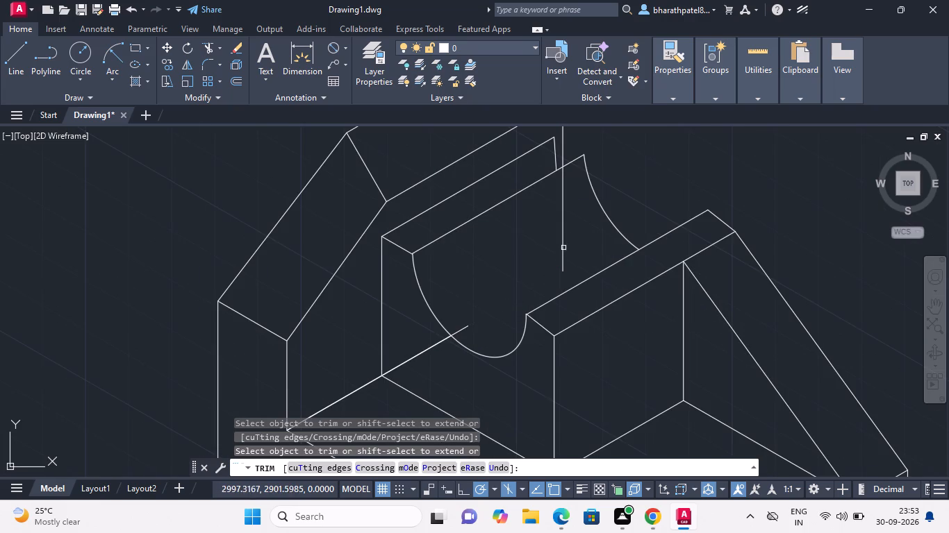
left_click(562, 248)
left_click(463, 328)
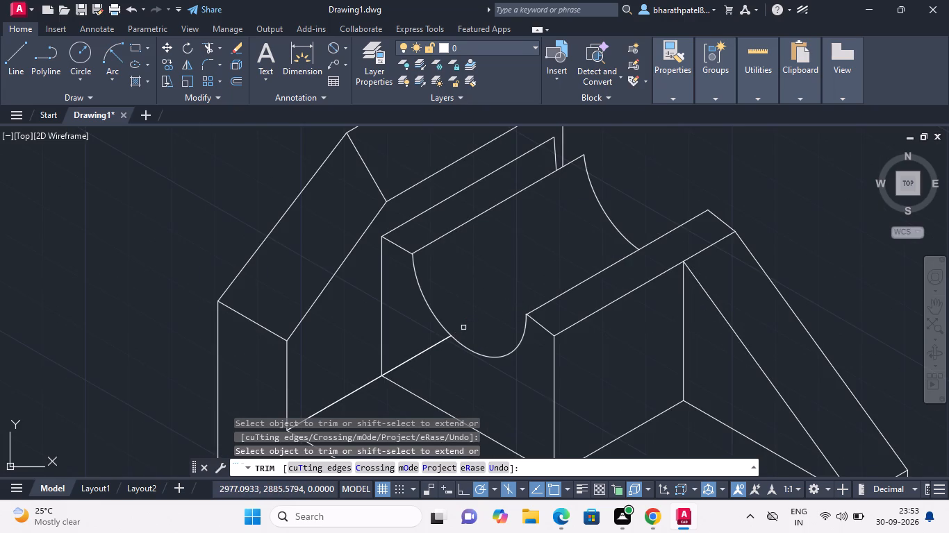
scroll(465, 321, "down", 2)
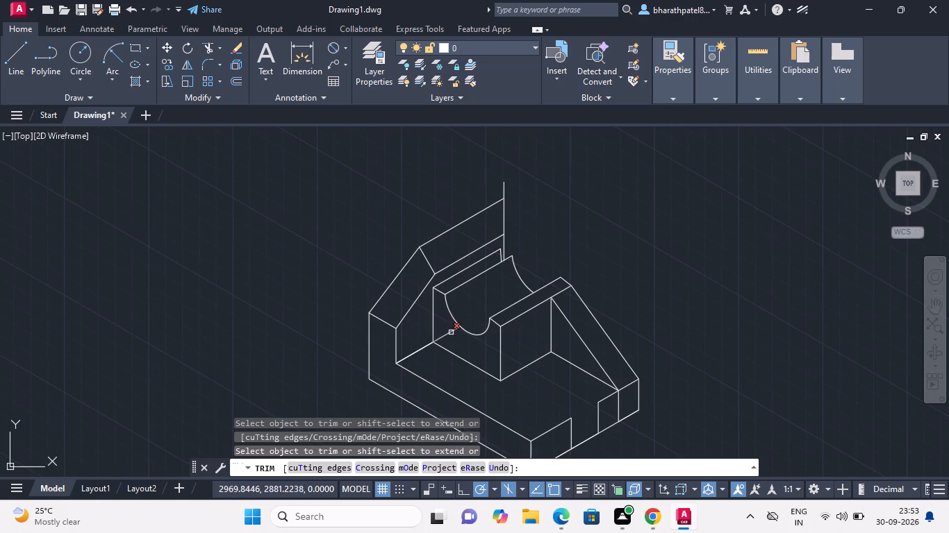
left_click(450, 332)
left_click(449, 330)
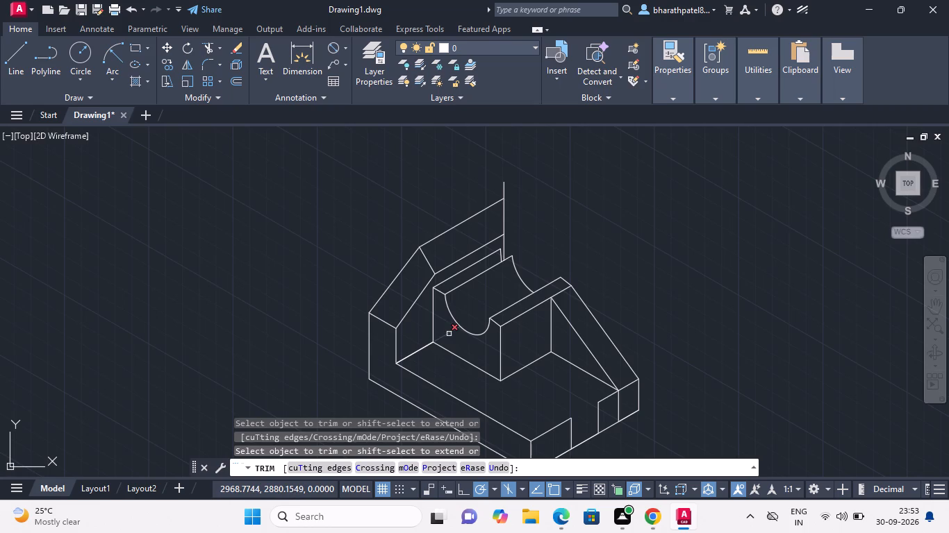
left_click(449, 334)
Trim the vertical line's overshoot above the upright's top edge.
scroll(449, 334, "down", 2)
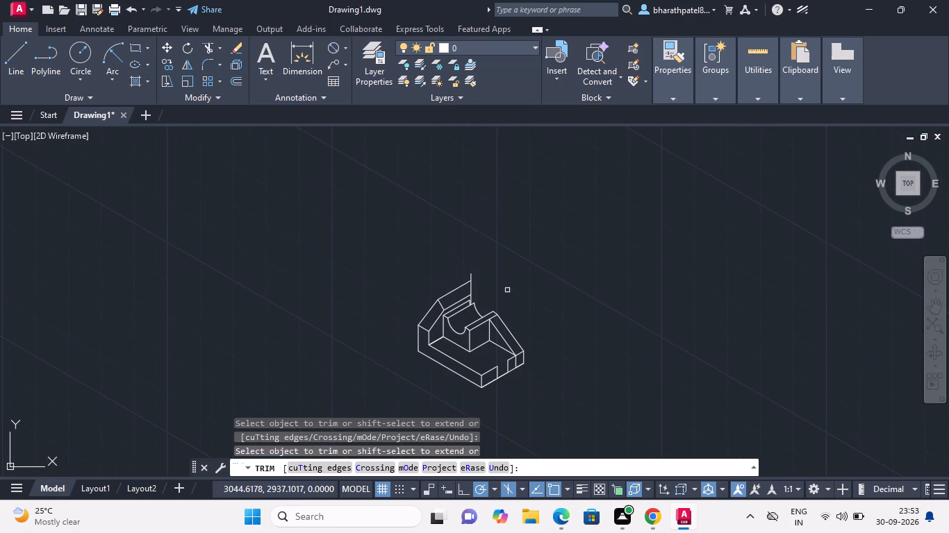
scroll(478, 298, "up", 4)
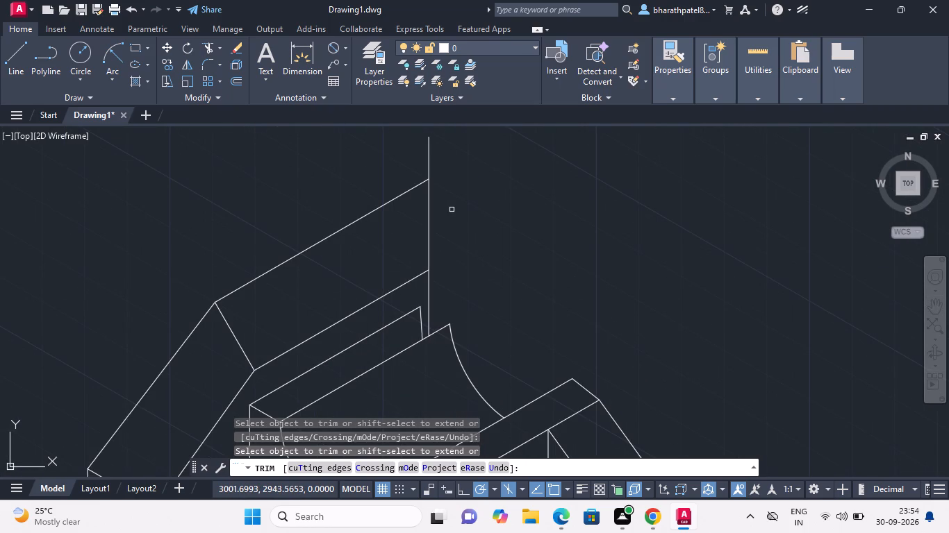
scroll(452, 210, "down", 1)
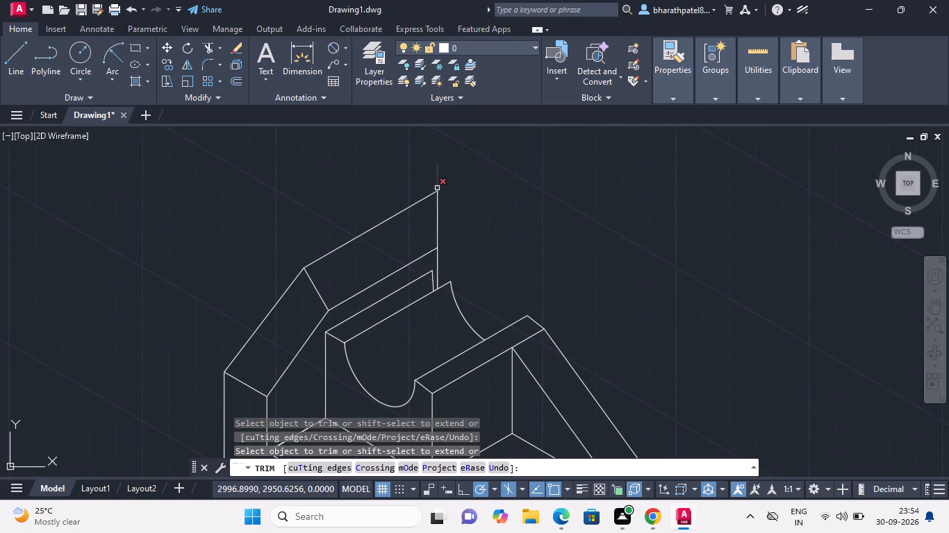
left_click(438, 178)
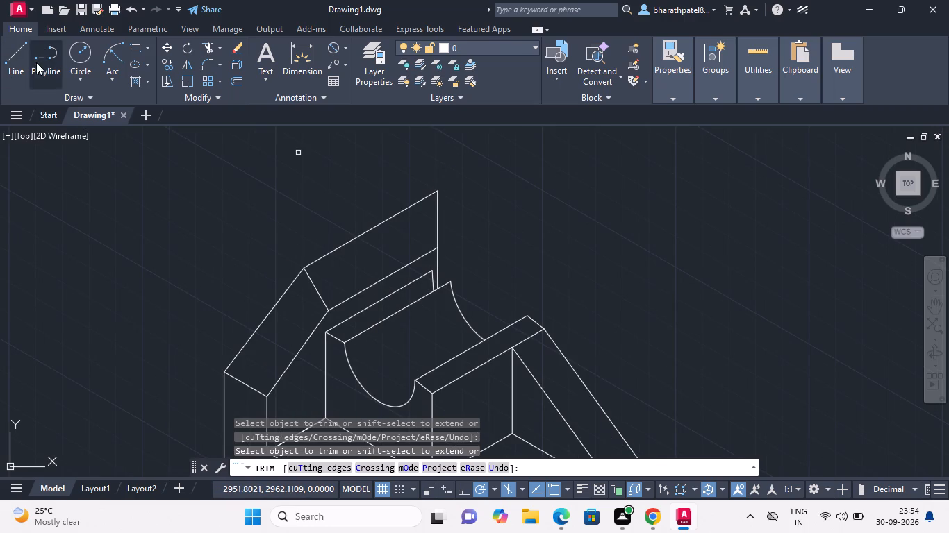
Draw a vertical line from the upper strip's far outer corner up past the upright's top edge.
left_click(9, 55)
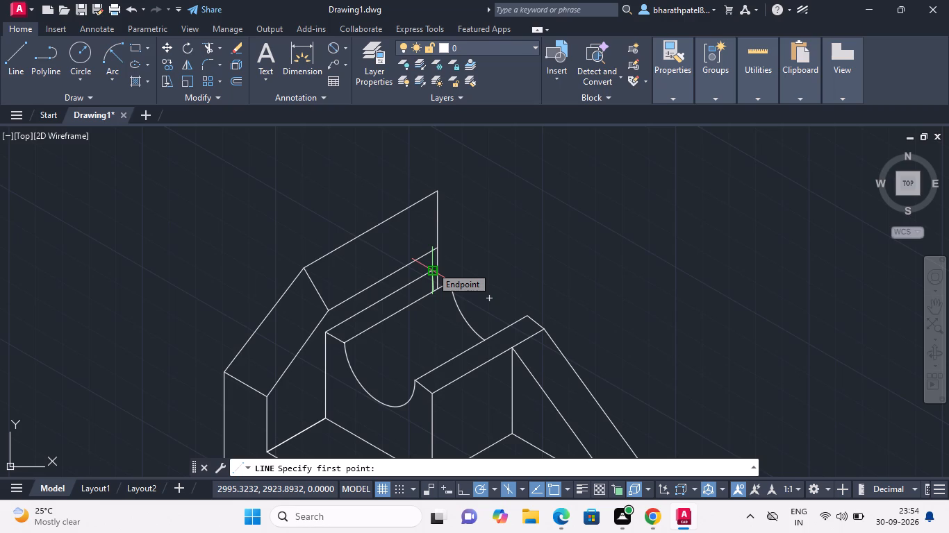
left_click(433, 274)
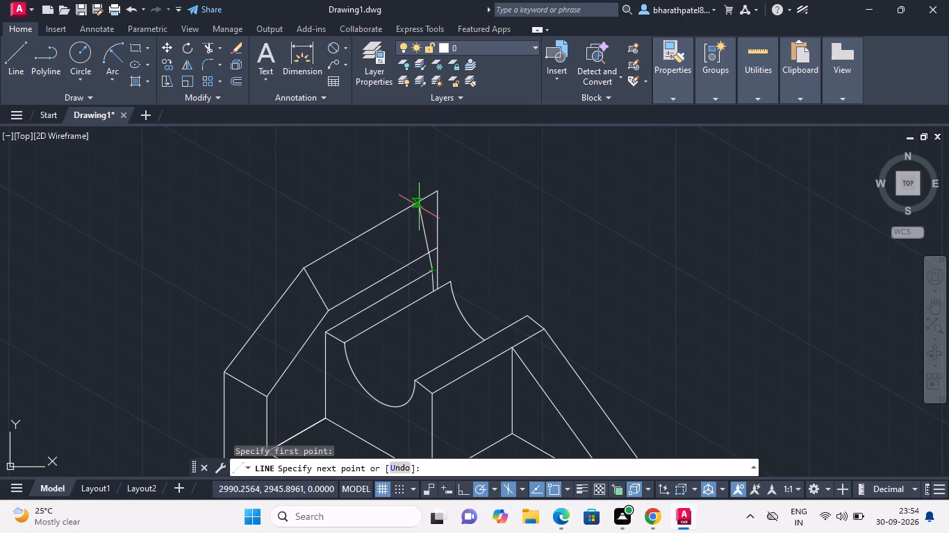
left_click(432, 167)
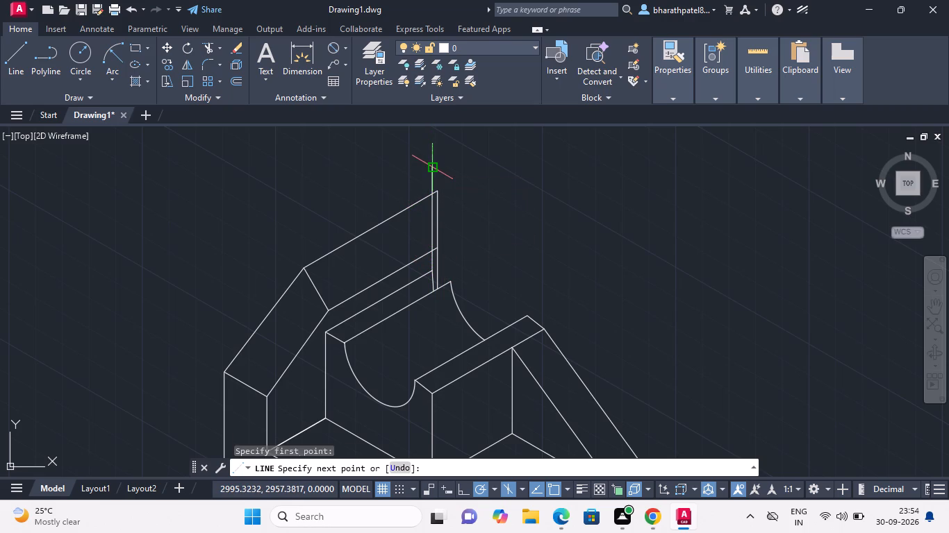
key("Escape")
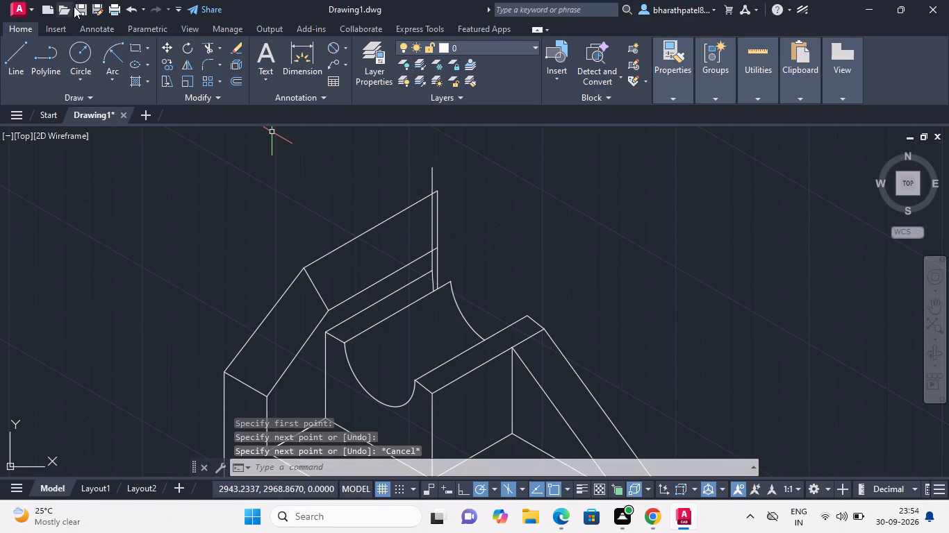
Trim away the old vertical line beside the new one and the lower upright edge's overhang beyond the new line.
left_click(211, 45)
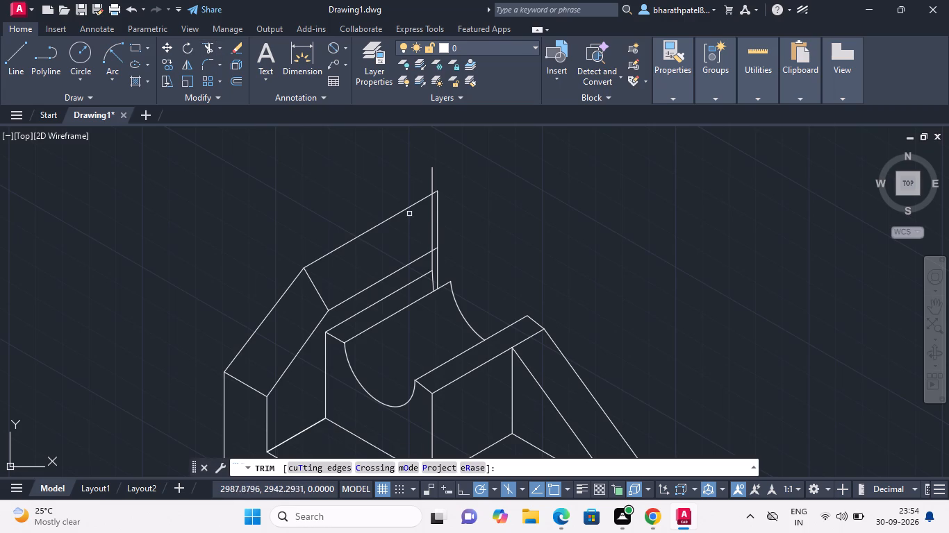
scroll(421, 244, "up", 4)
left_click(515, 338)
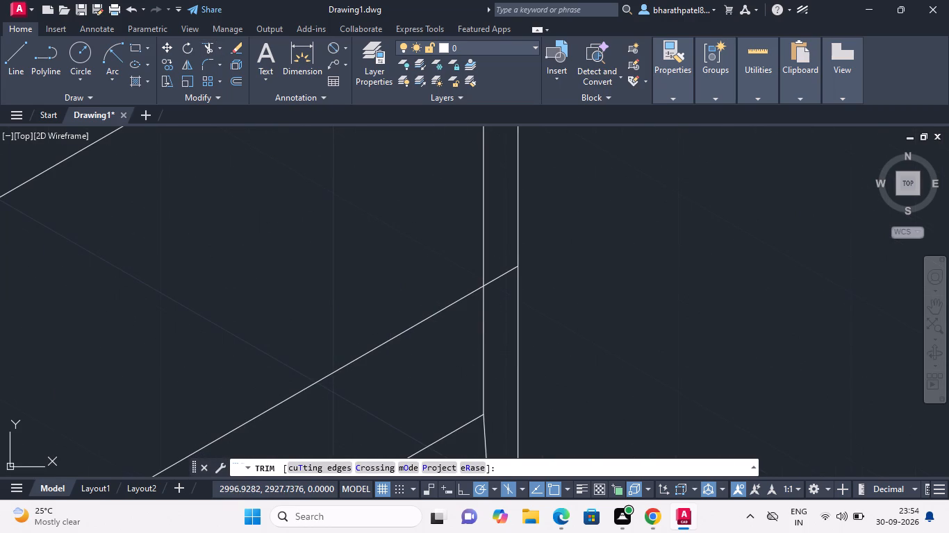
left_click(520, 325)
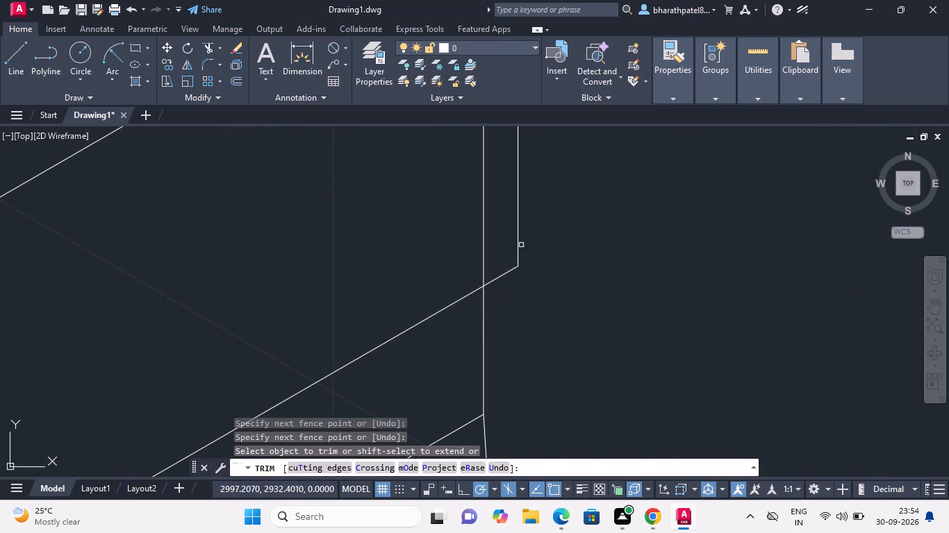
scroll(521, 245, "down", 4)
left_click(520, 230)
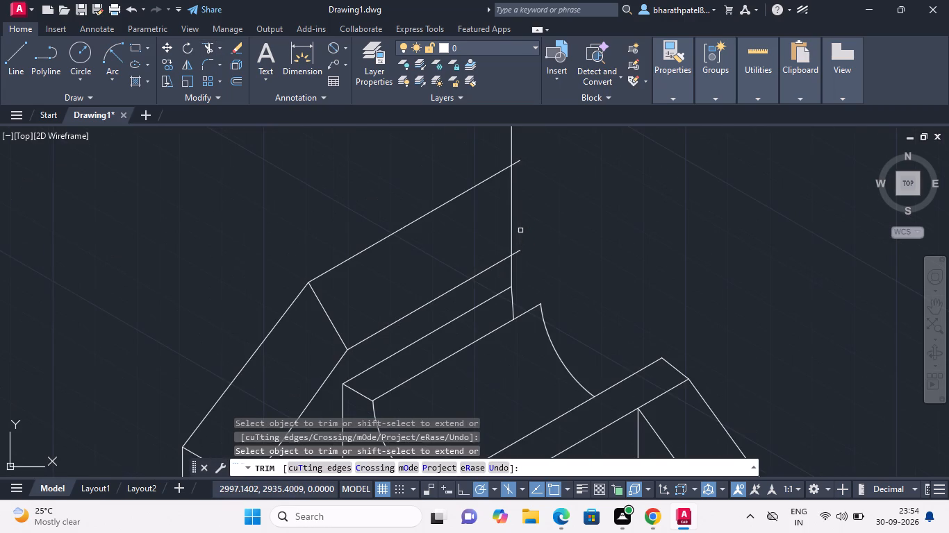
left_click(517, 253)
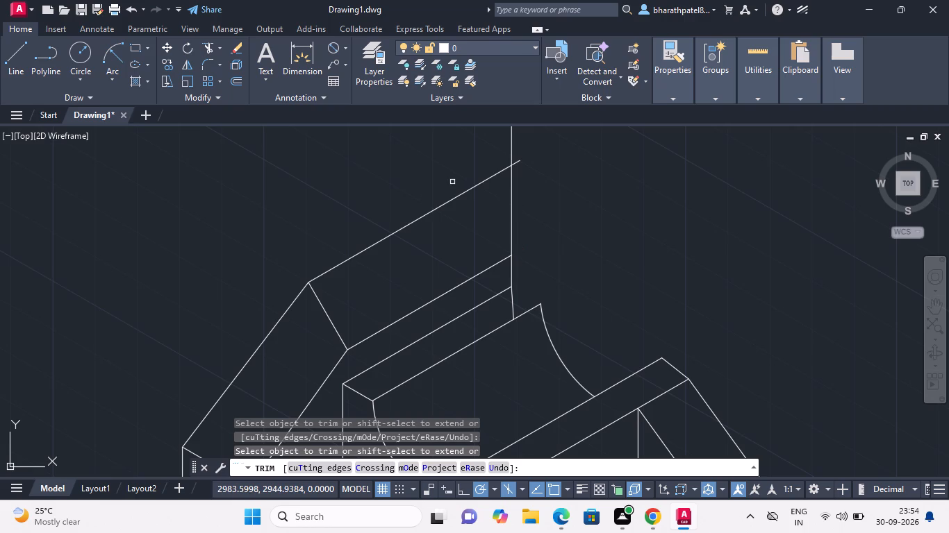
Draw a 16-unit line at 120° from the outer end of the upright's lower edge up to its top edge.
left_click(8, 58)
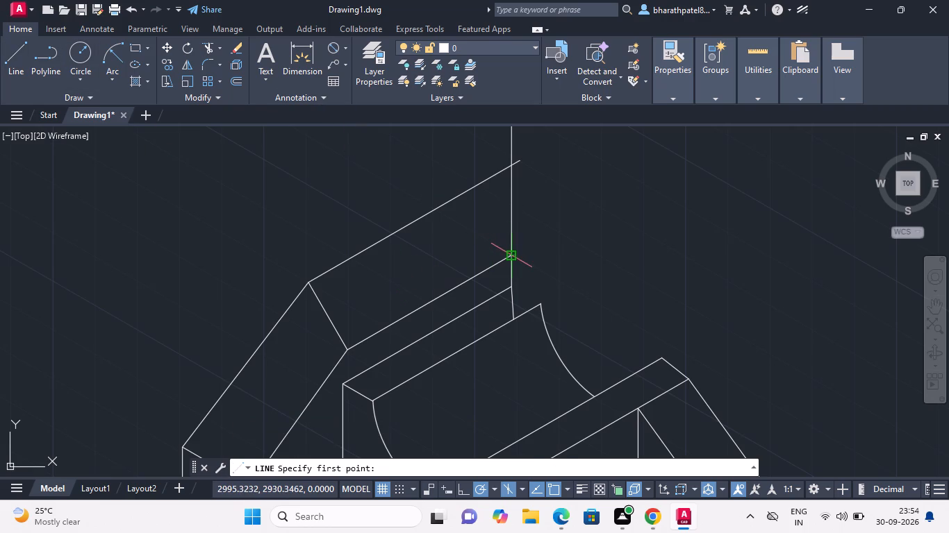
left_click(515, 255)
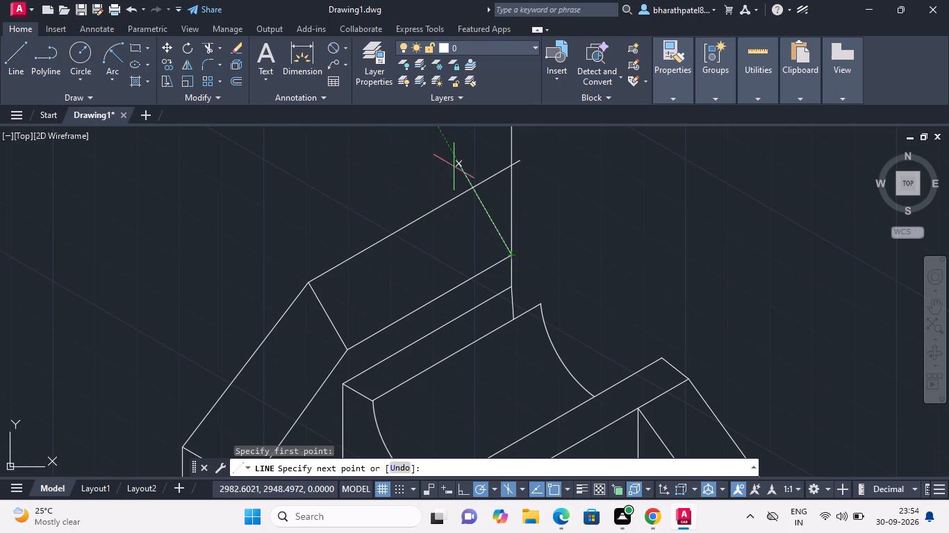
scroll(463, 169, "down", 5)
scroll(456, 161, "up", 2)
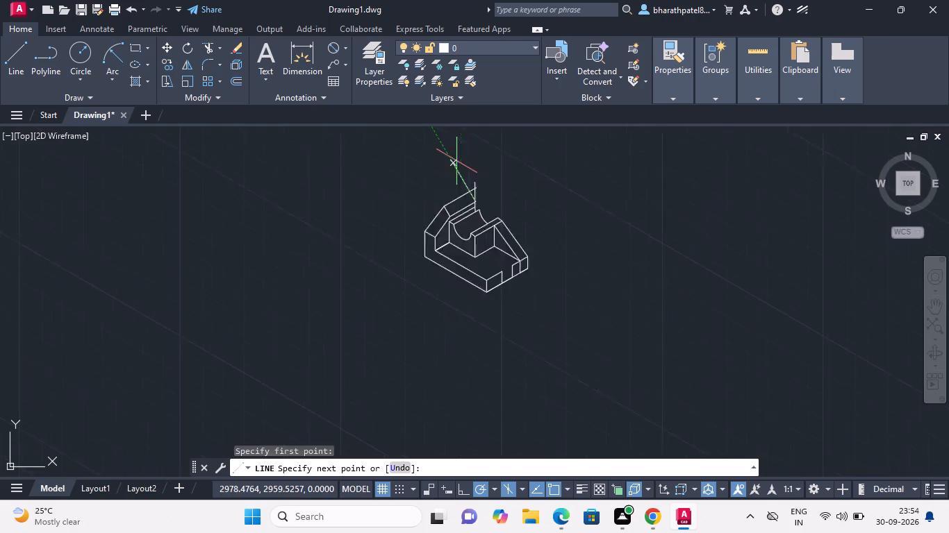
scroll(456, 161, "up", 1)
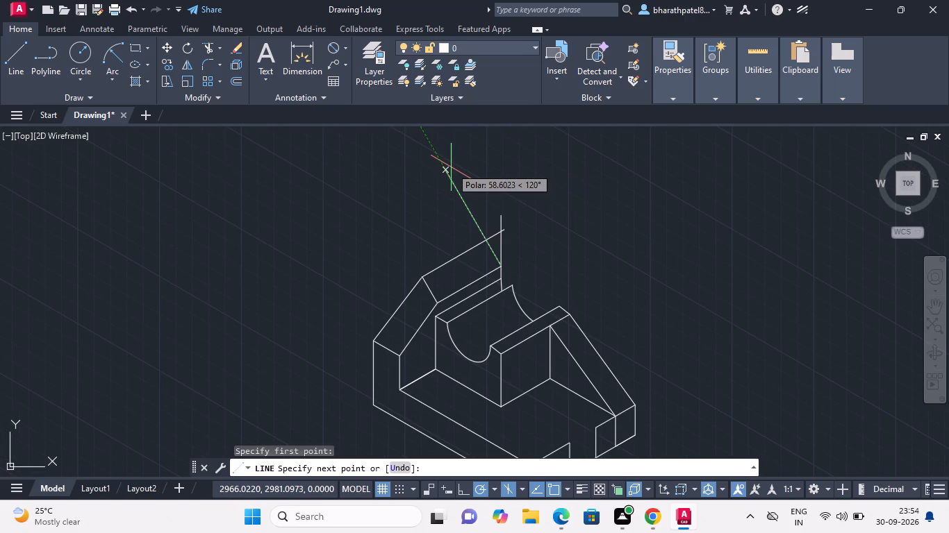
type("16")
key("Return")
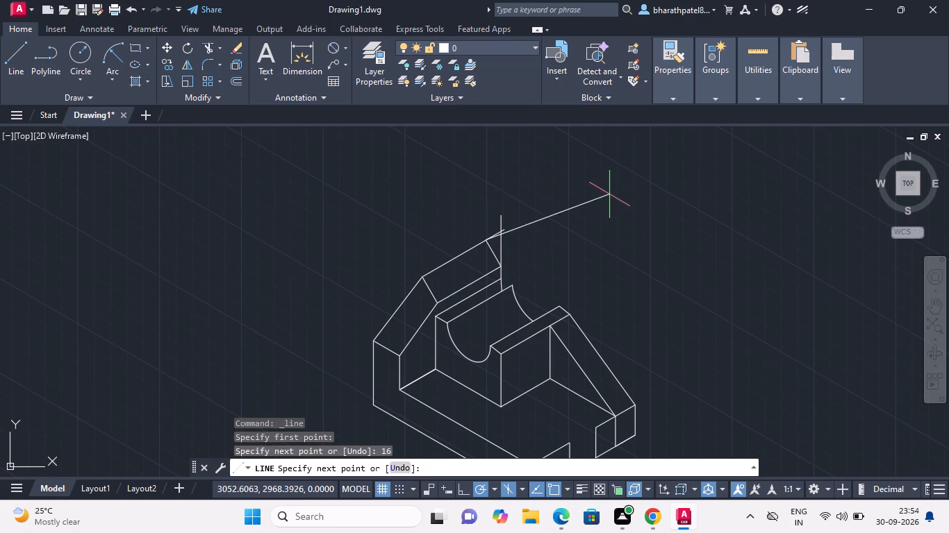
key("Escape")
Trim the upright's top edge beyond the new 120° line, and remove the vertical line with its leftover pieces above the corner.
scroll(517, 218, "up", 3)
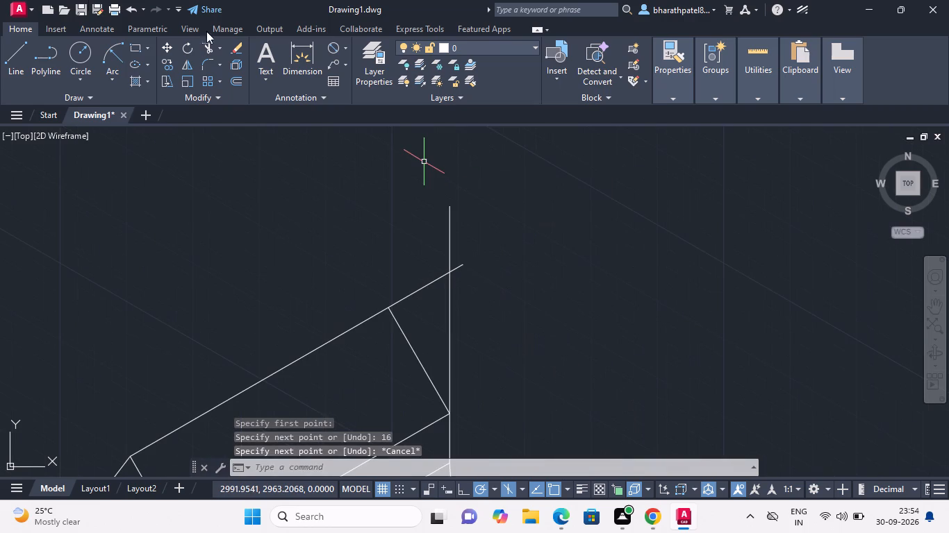
left_click(210, 51)
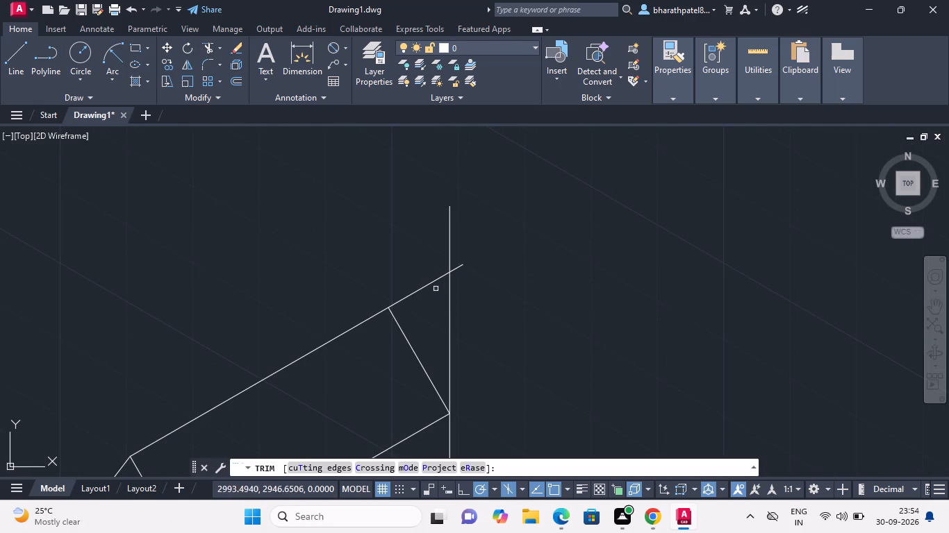
left_click(429, 280)
left_click(464, 337)
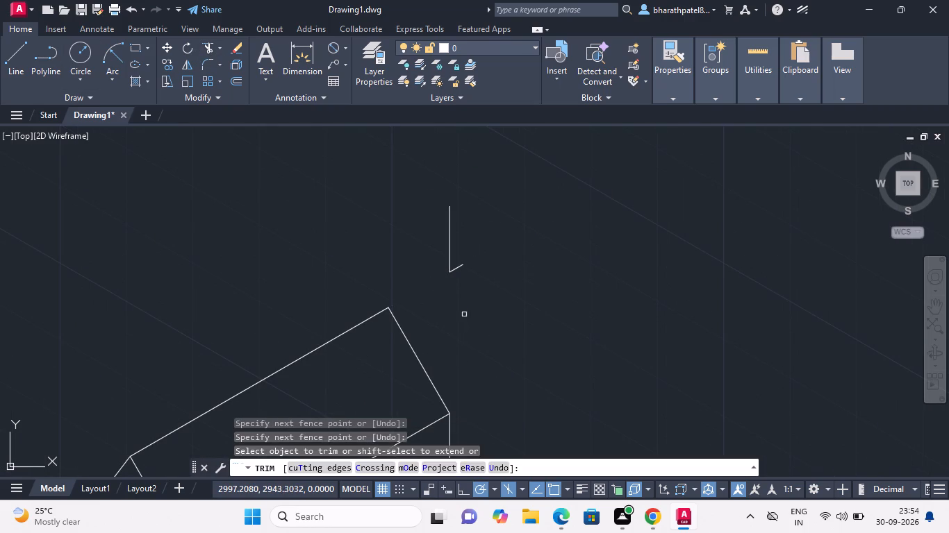
left_click(457, 266)
left_click(450, 257)
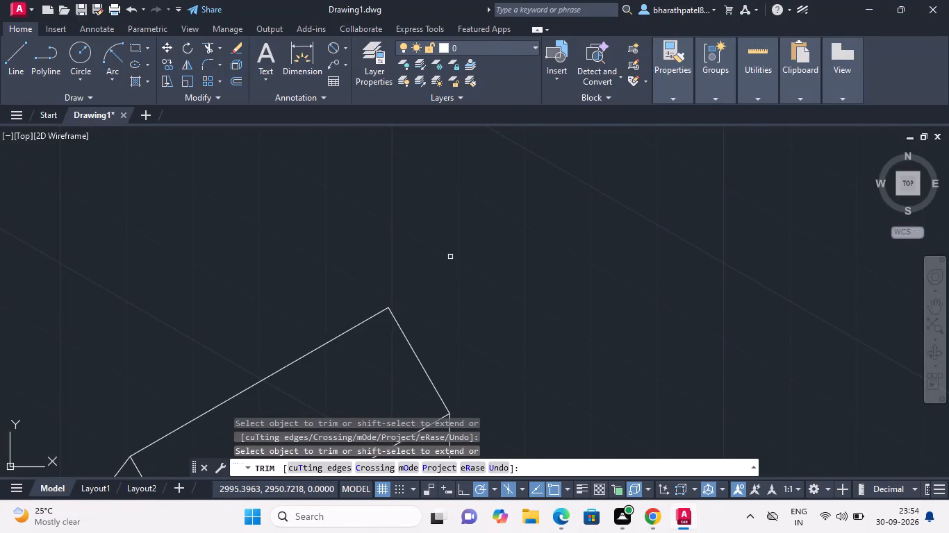
Examine the whole isometric part, including the outline around the upright's top.
scroll(450, 257, "down", 6)
scroll(503, 294, "up", 4)
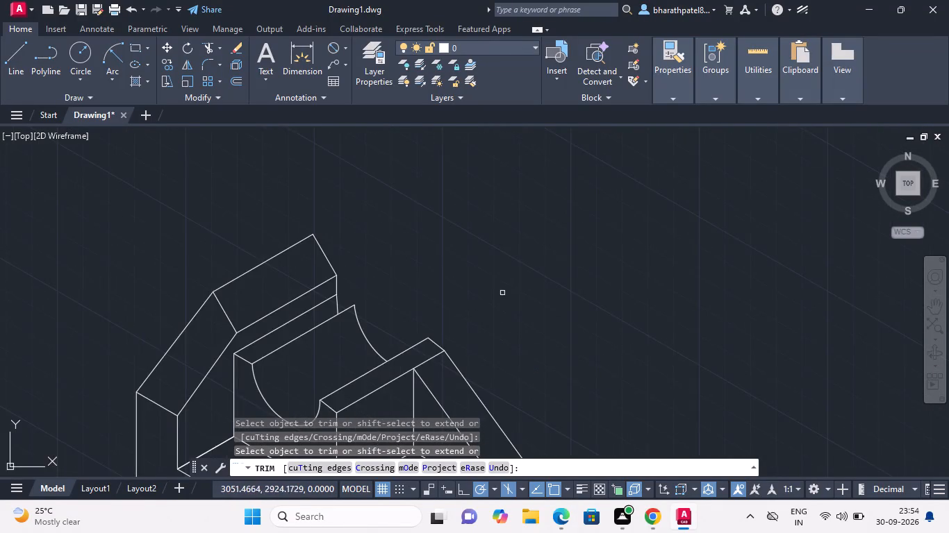
scroll(502, 292, "down", 3)
scroll(494, 394, "up", 2)
scroll(493, 393, "down", 2)
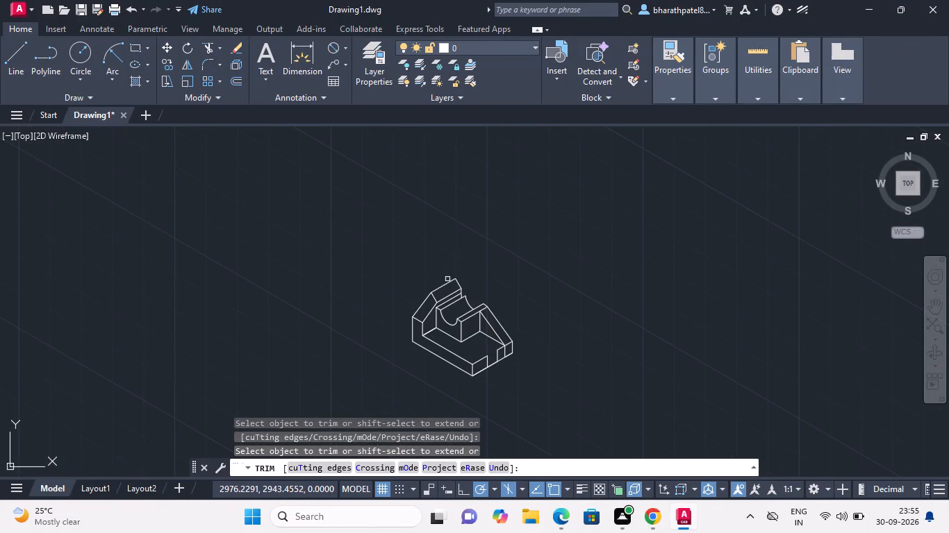
scroll(447, 279, "up", 2)
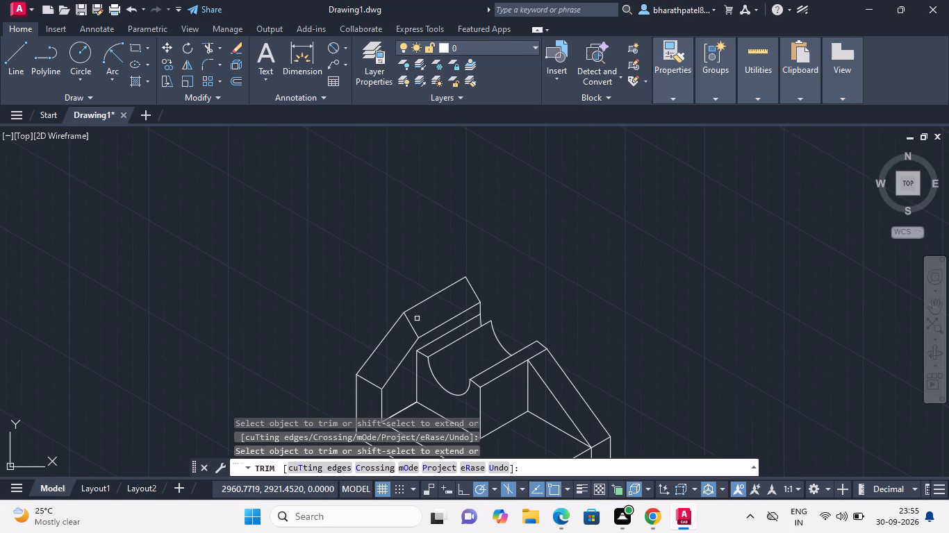
scroll(413, 303, "down", 2)
scroll(458, 387, "up", 2)
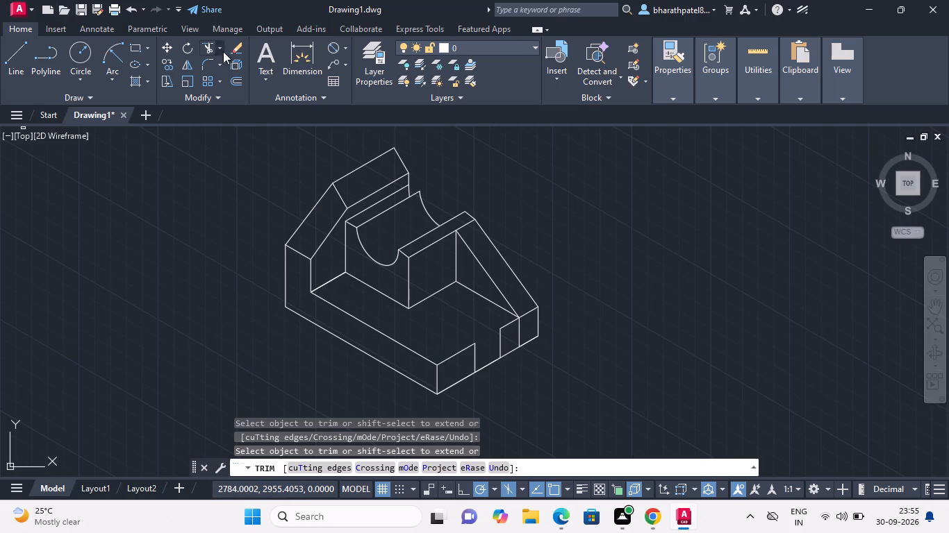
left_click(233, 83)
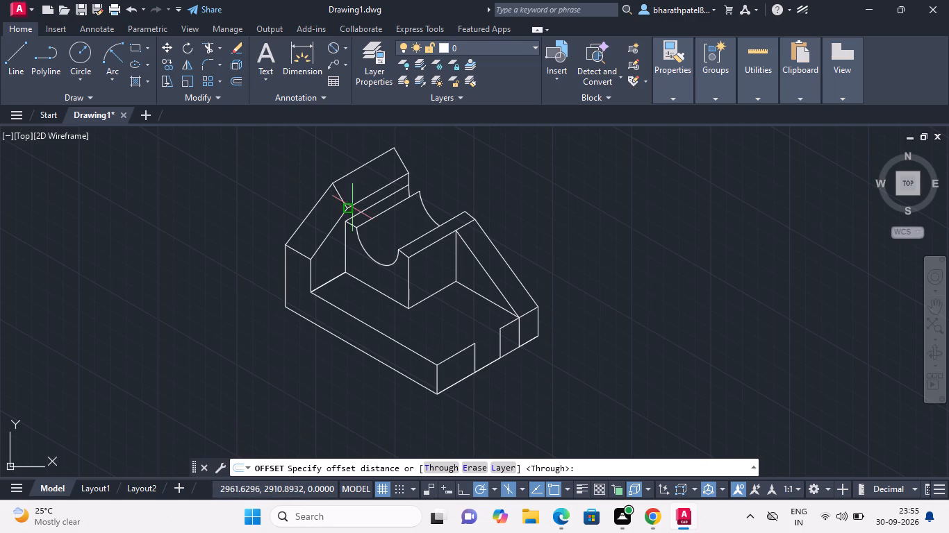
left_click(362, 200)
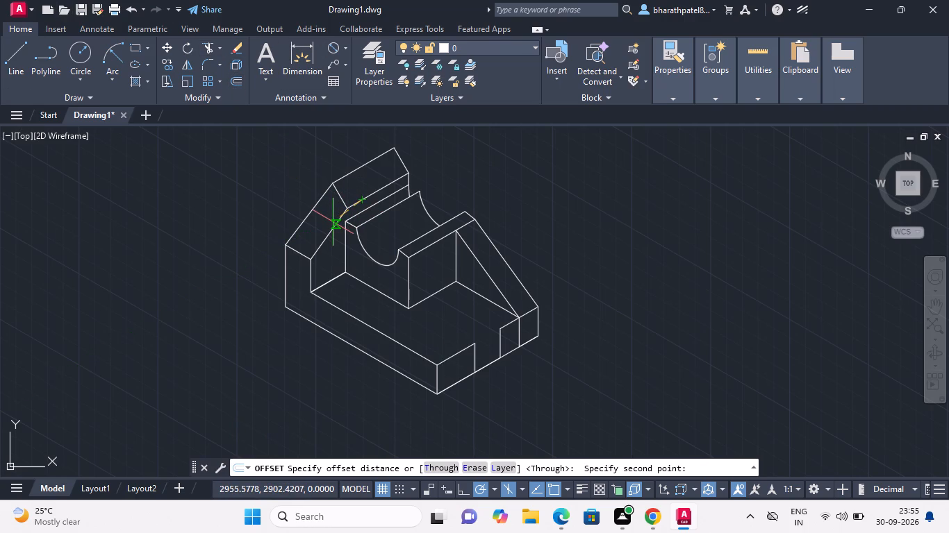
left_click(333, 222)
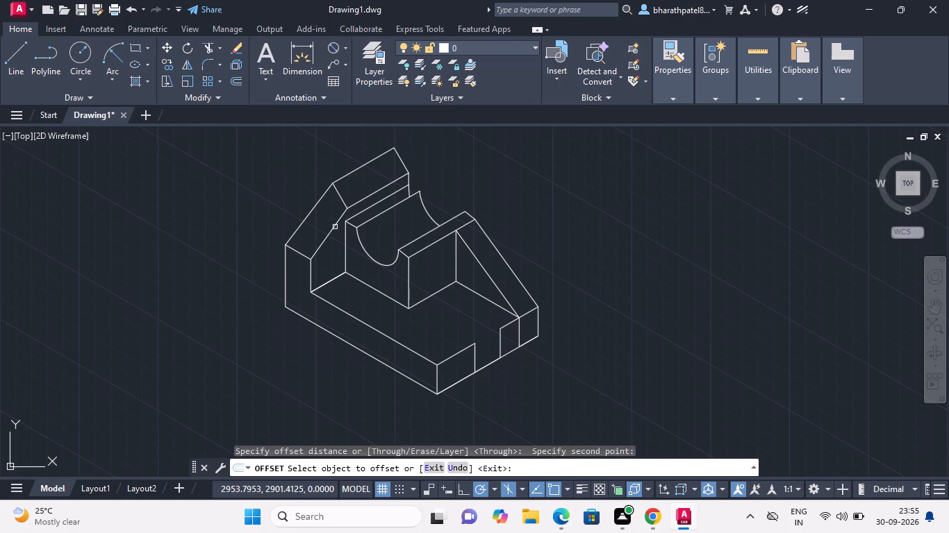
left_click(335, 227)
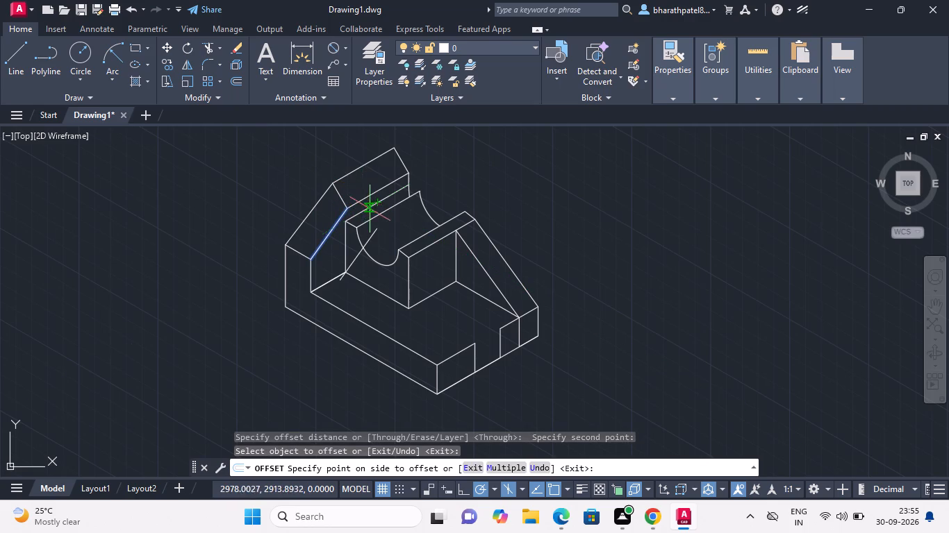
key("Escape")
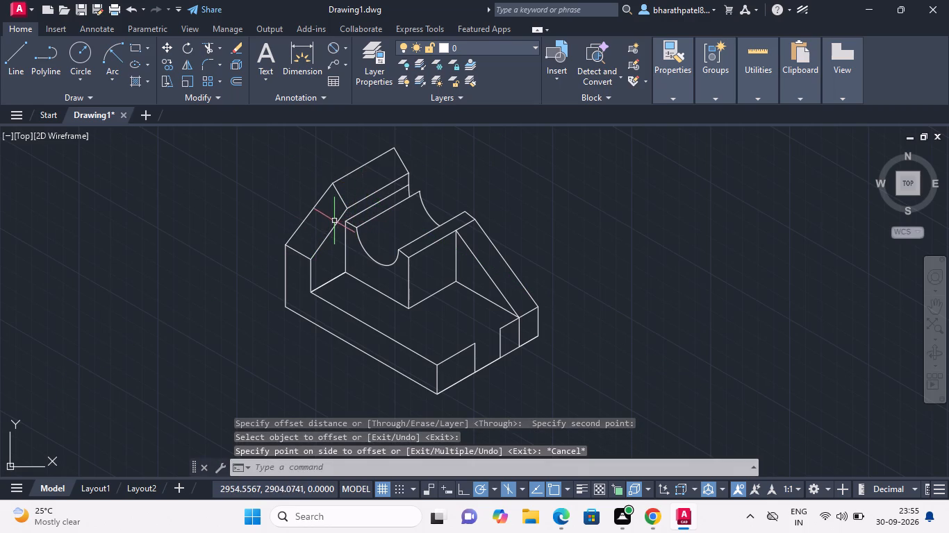
Join the upright's inner slanted edge and the adjoining lower long edge into one polyline.
left_click(334, 222)
left_click(362, 200)
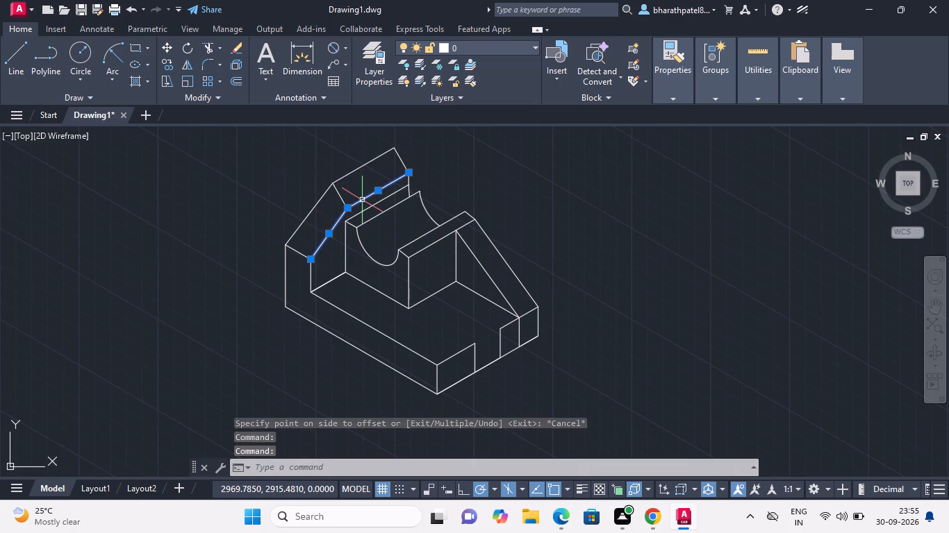
key("j")
key("Return")
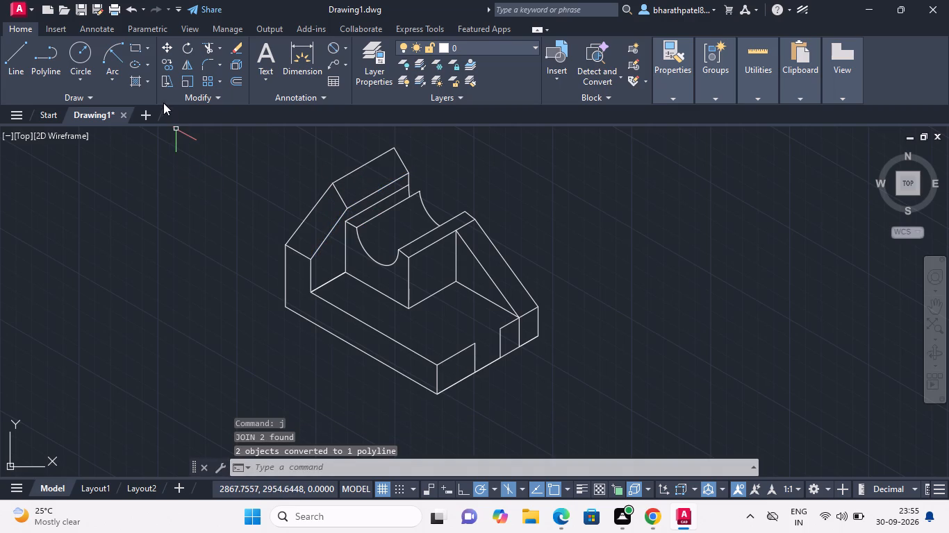
Offset the joined inner edge polyline by 16 toward the upright's outer slanted edge.
left_click(239, 80)
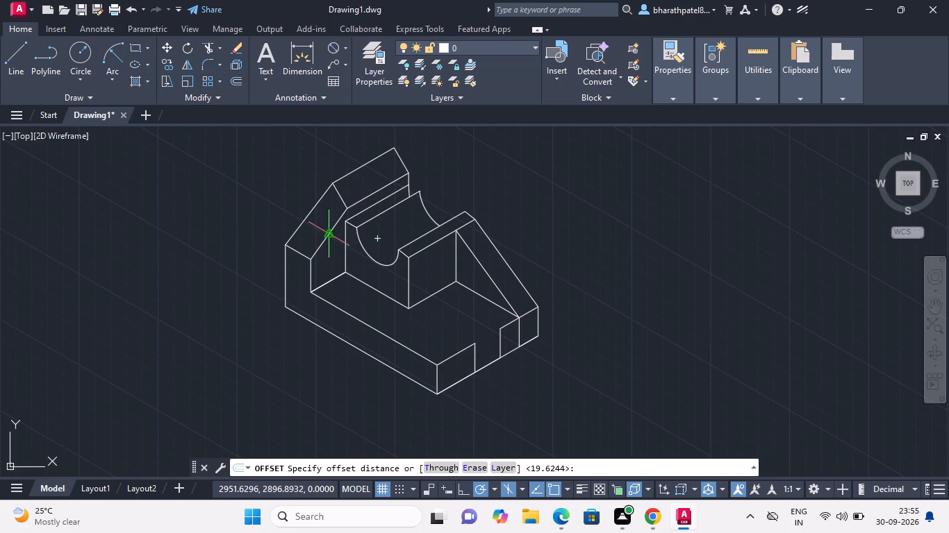
left_click(361, 200)
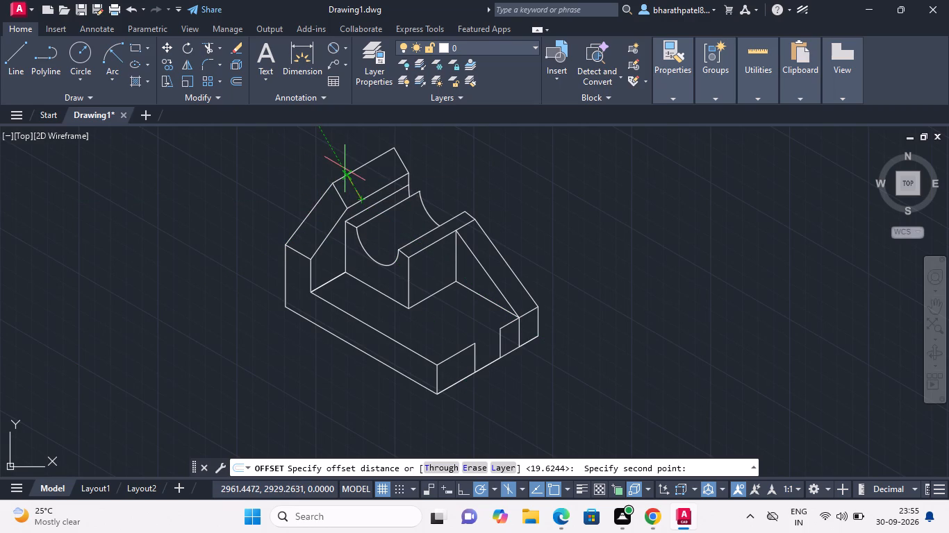
key("1")
key("6")
key("Return")
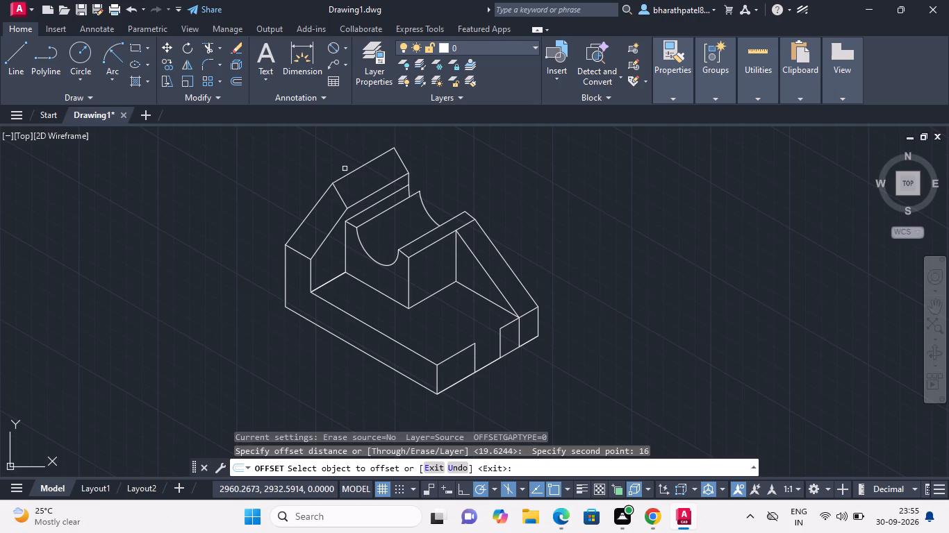
left_click(332, 229)
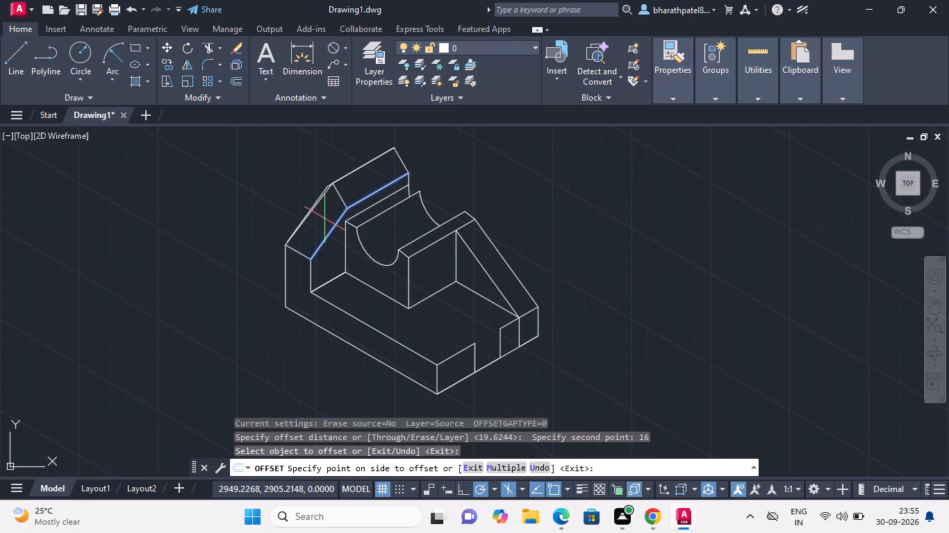
left_click(324, 219)
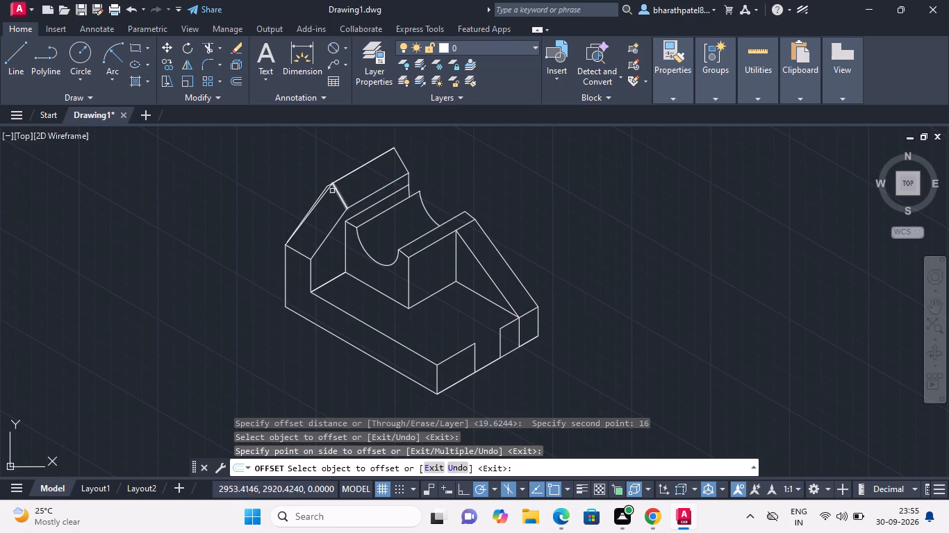
Offset the upright's outer slanted edge by 16 toward the inner slanted edge.
scroll(322, 194, "up", 3)
left_click(318, 200)
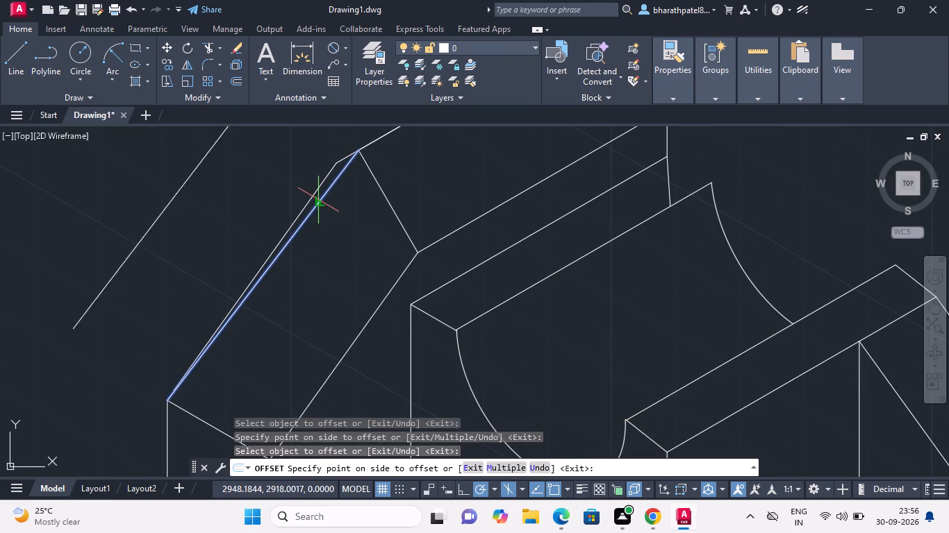
key("Delete")
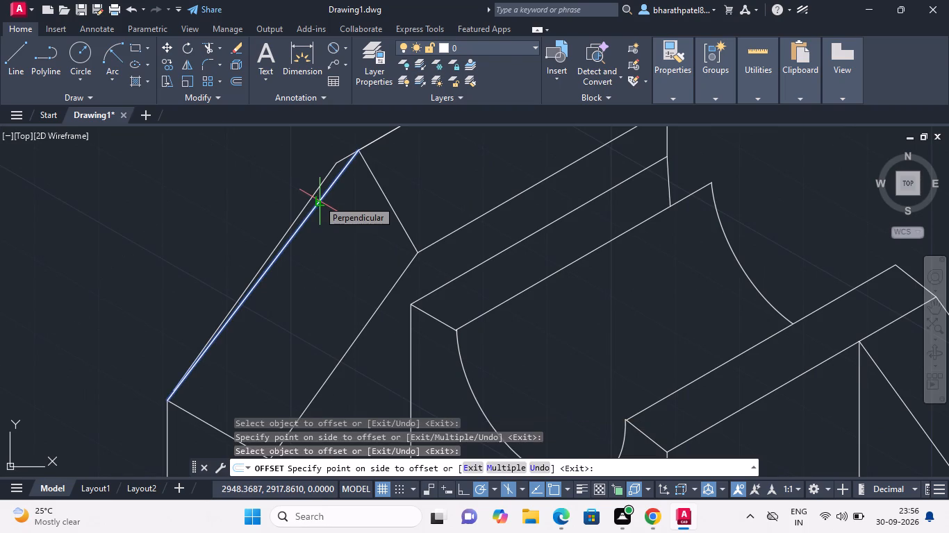
key("Delete")
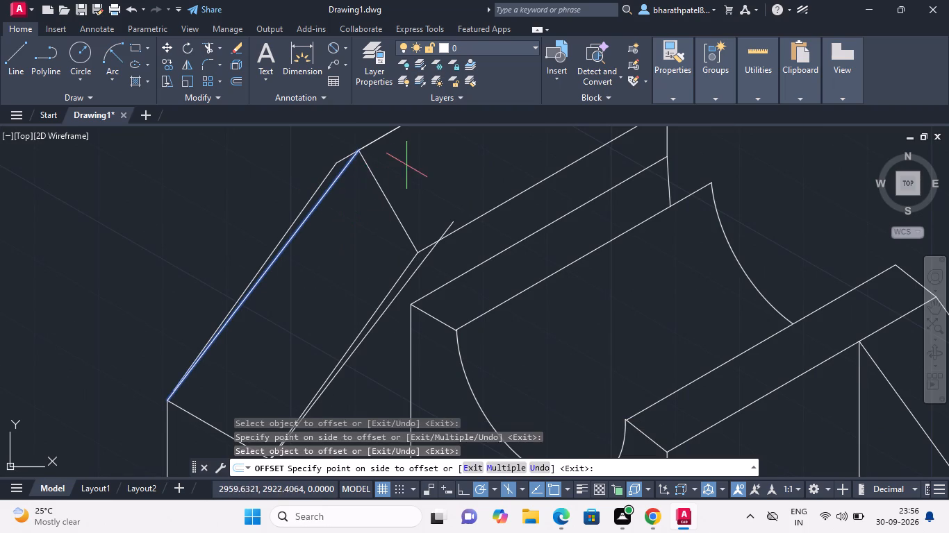
scroll(409, 162, "up", 2)
scroll(404, 183, "down", 3)
scroll(393, 155, "up", 4)
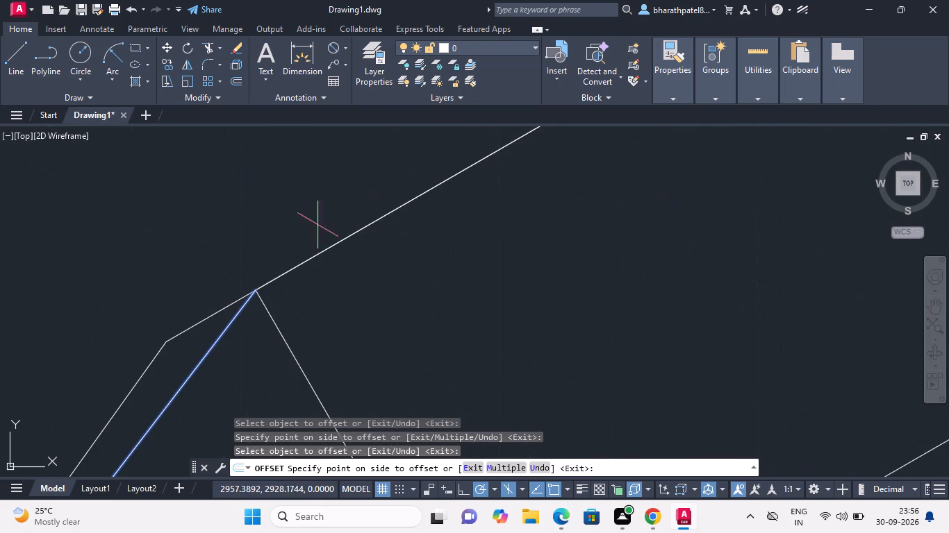
scroll(259, 274, "up", 4)
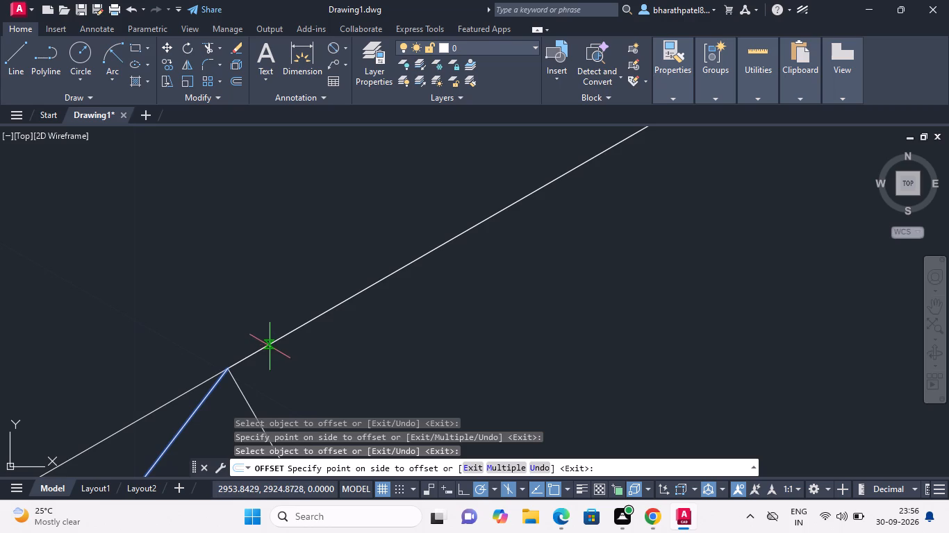
left_click(266, 347)
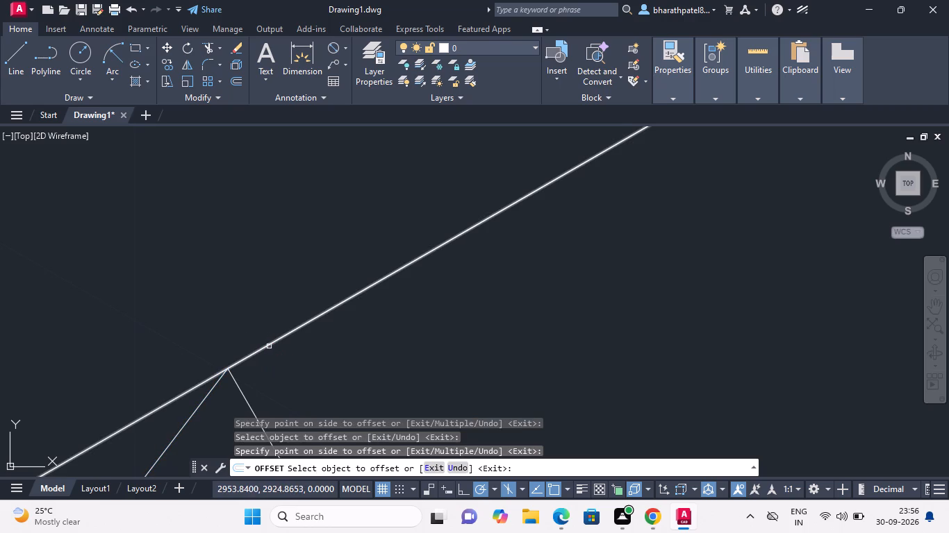
Offset the polyline along the upright's outer outline by 16 back toward its inner edge.
scroll(269, 347, "up", 3)
left_click(261, 341)
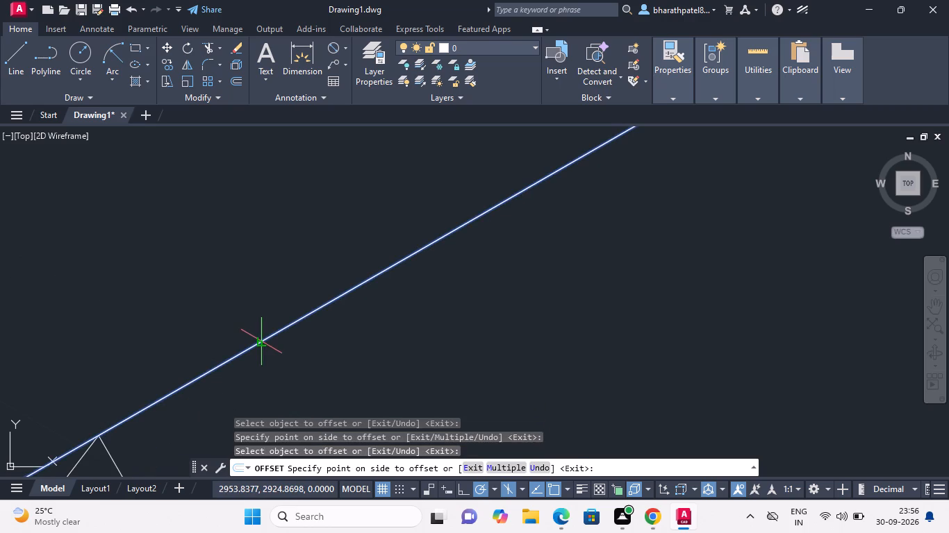
scroll(261, 340, "down", 7)
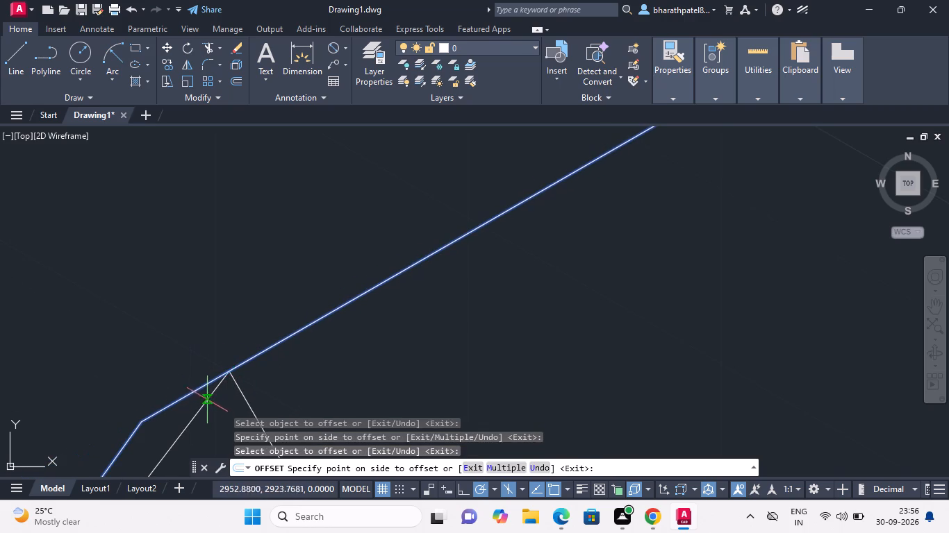
left_click(215, 408)
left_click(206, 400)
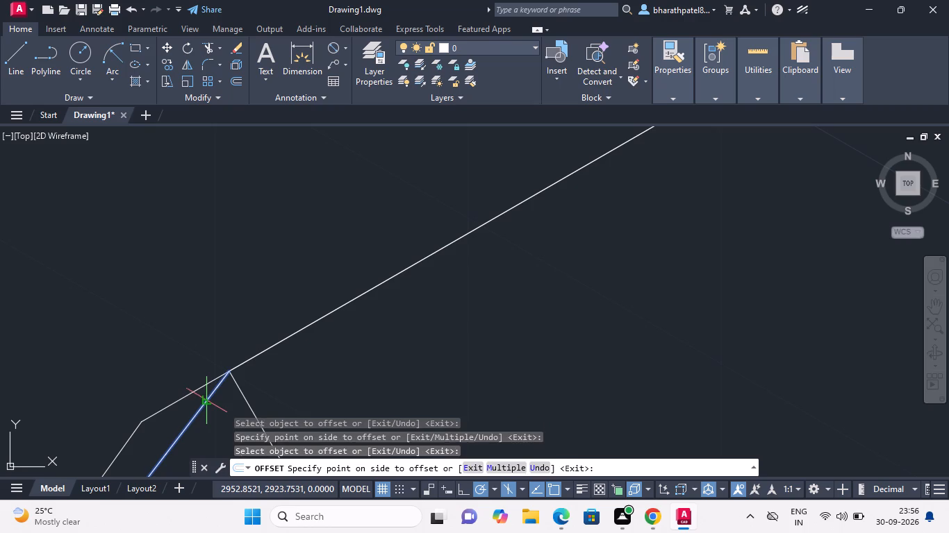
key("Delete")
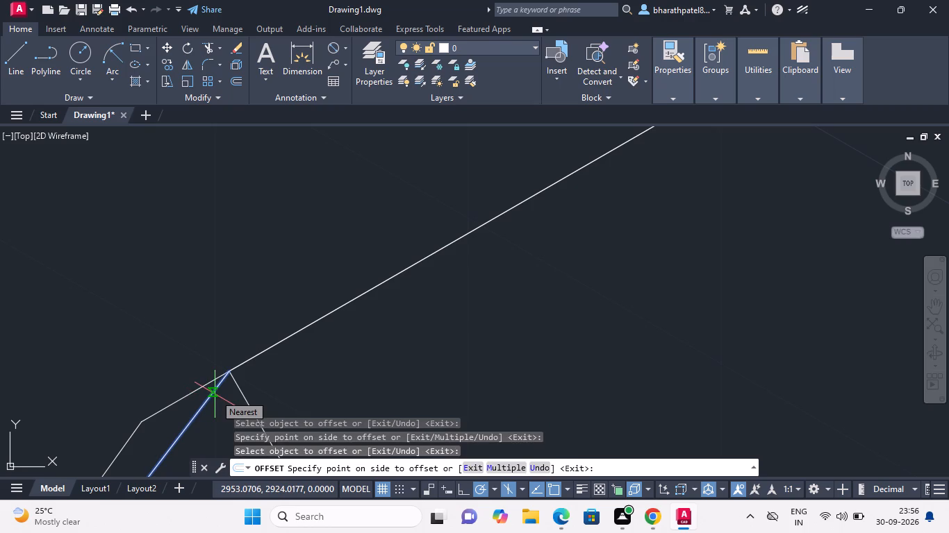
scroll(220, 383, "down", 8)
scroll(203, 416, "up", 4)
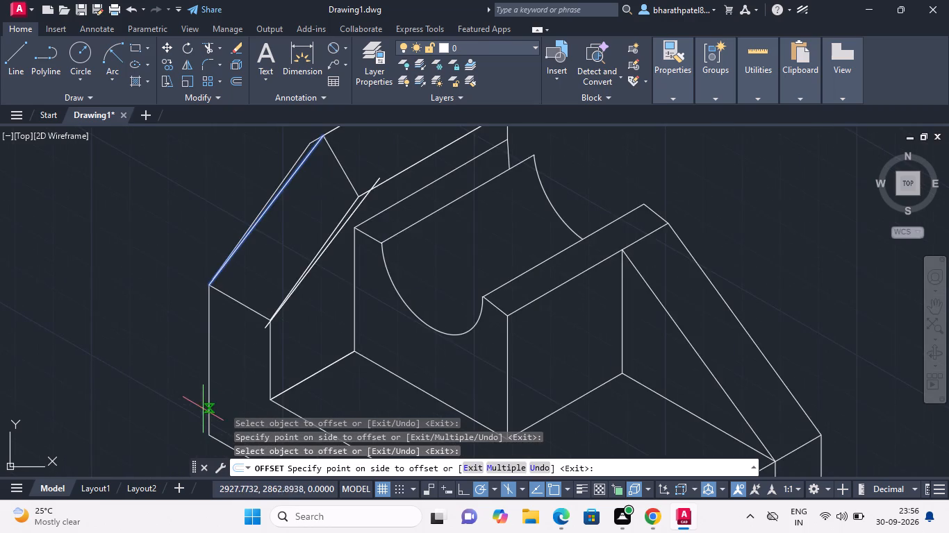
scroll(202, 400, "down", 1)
Trim away the old outer slanted line and the short edge joining the upright's outer and inner bends.
left_click(210, 48)
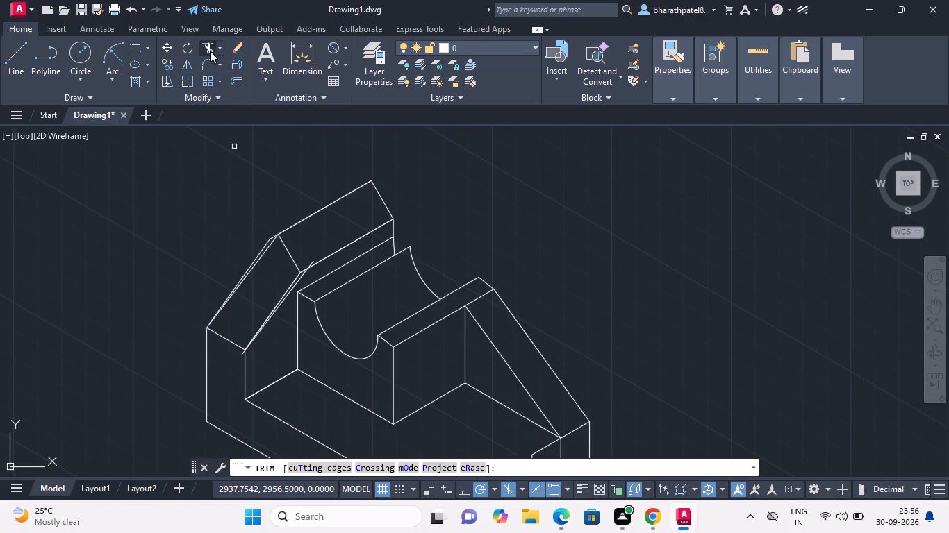
left_click(263, 257)
scroll(263, 270, "down", 1)
scroll(316, 222, "up", 2)
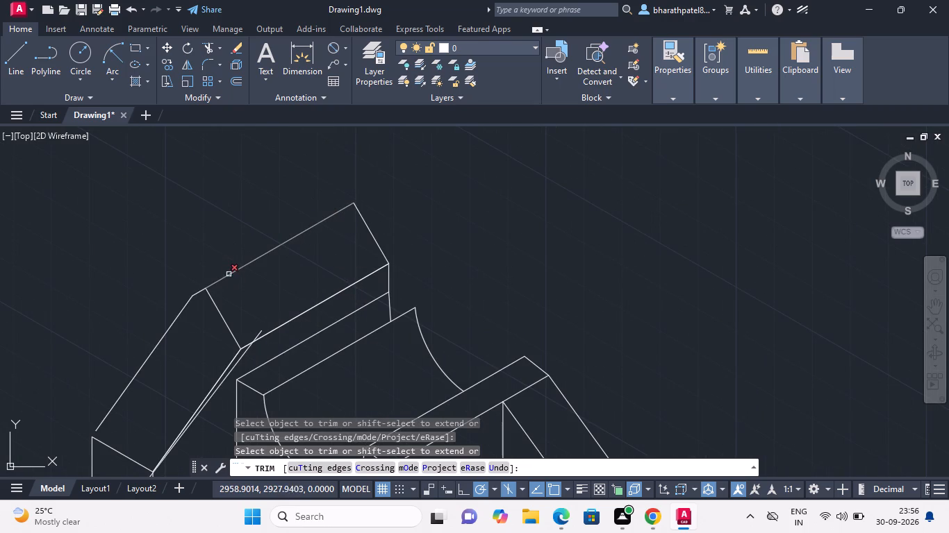
left_click(223, 316)
scroll(223, 315, "down", 3)
scroll(224, 321, "up", 5)
scroll(253, 281, "down", 2)
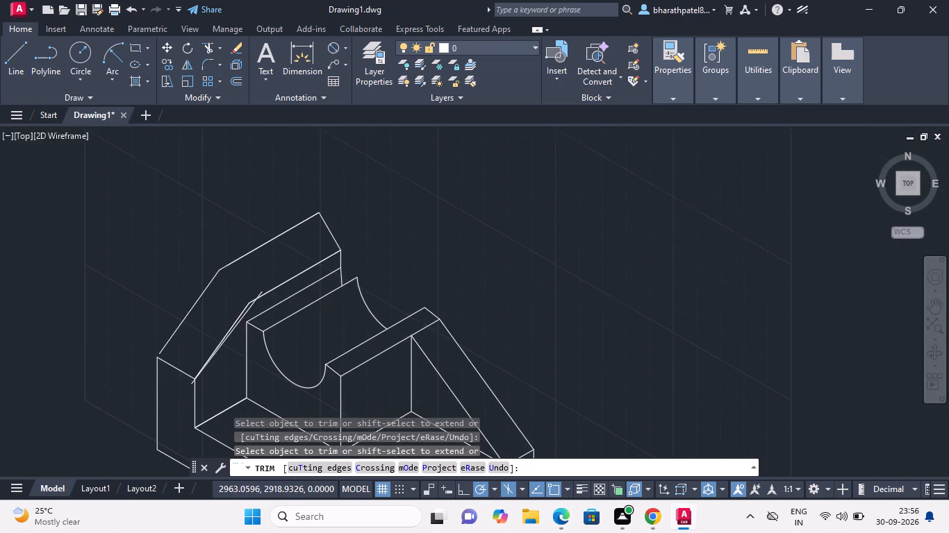
Trim away the stray slanted line beside the upright's inner slanted edge, including its stub beyond the long top edge.
scroll(245, 325, "up", 3)
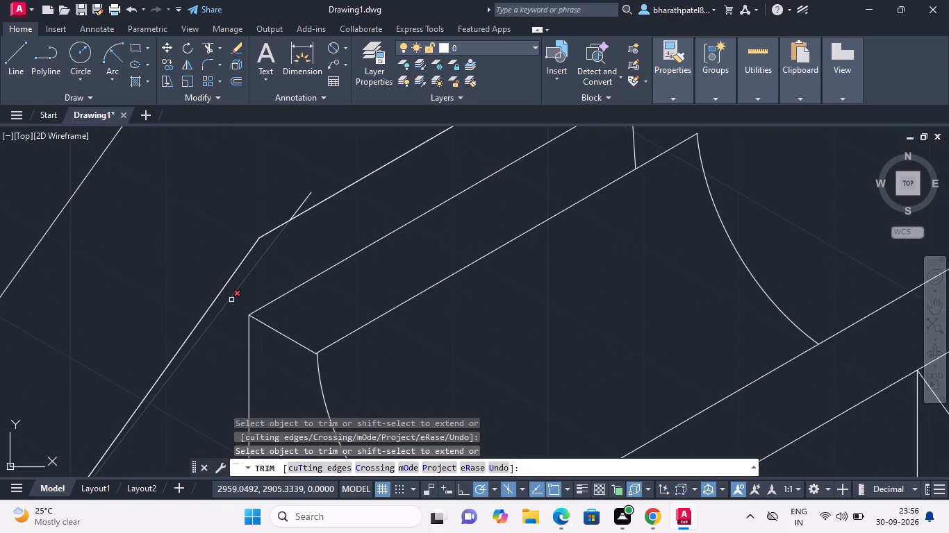
left_click(231, 300)
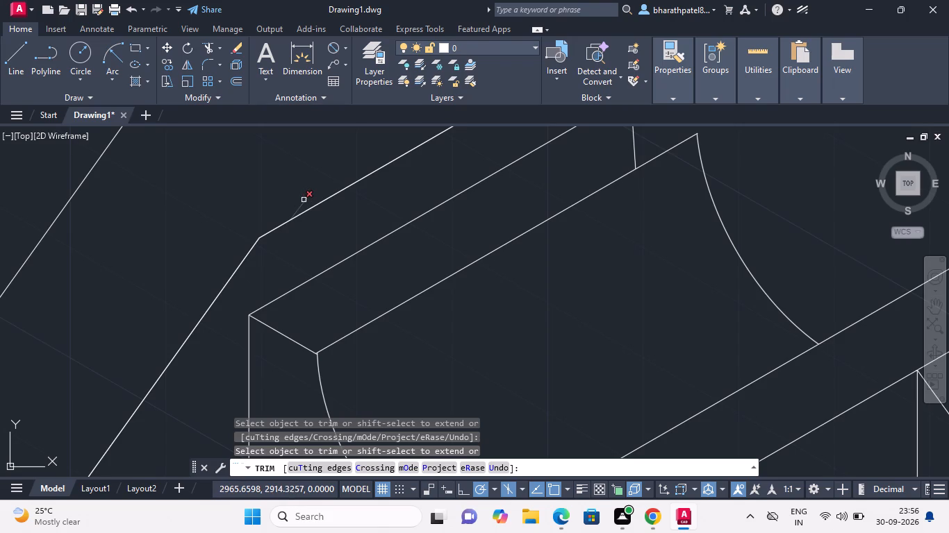
left_click(304, 200)
scroll(226, 203, "down", 4)
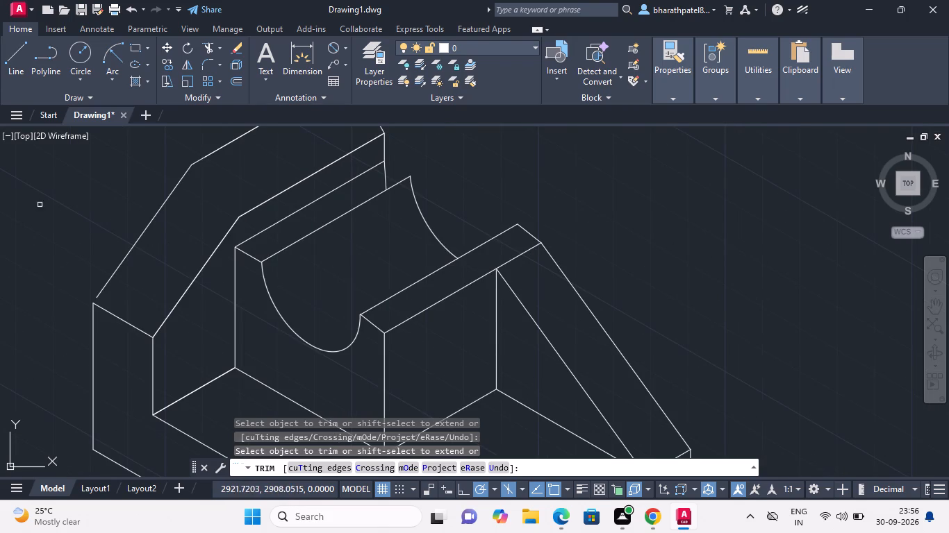
Draw a line from the inner edge's bend to the bend of the upright's outer outline.
left_click(22, 58)
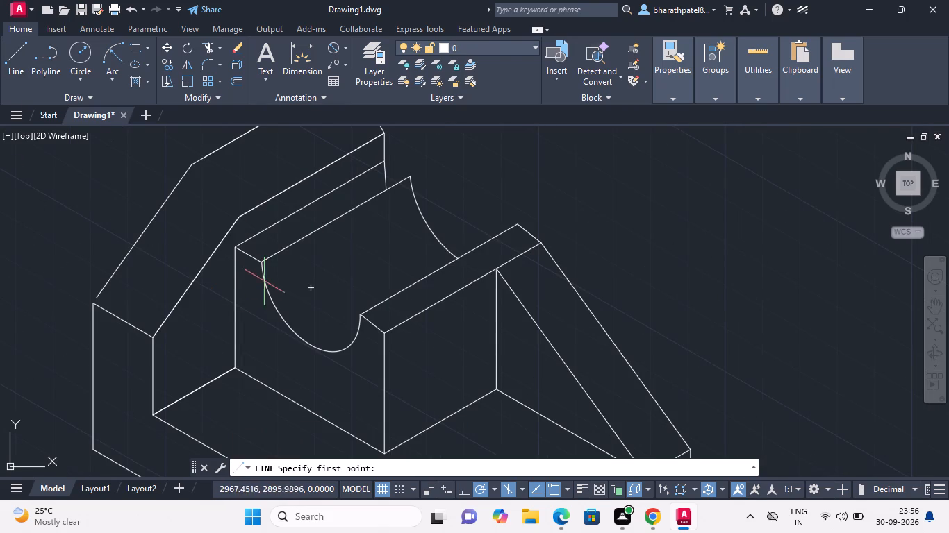
left_click(238, 218)
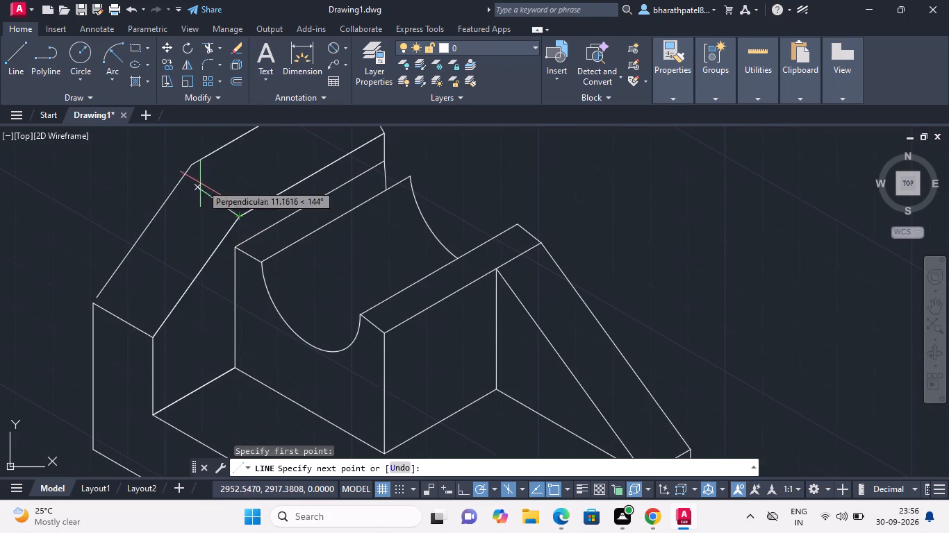
double_click(195, 168)
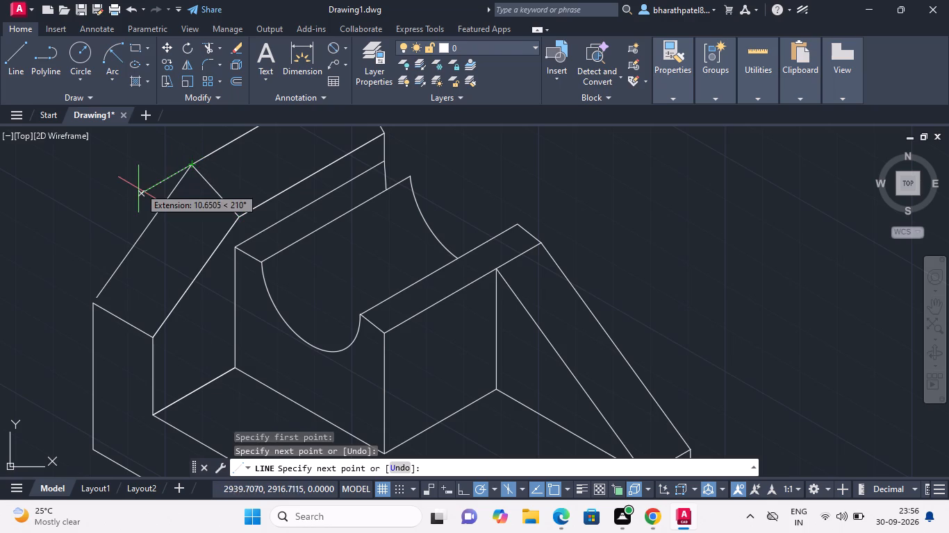
key("Escape")
Draw a short line closing the gap between the outer slanted edge's lower end and the vertical edge's top corner.
scroll(71, 301, "up", 4)
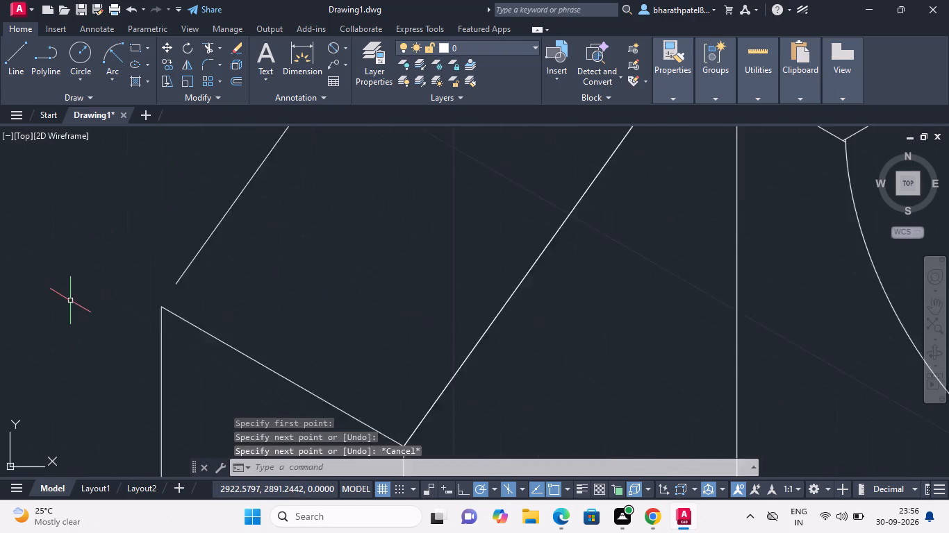
left_click(16, 59)
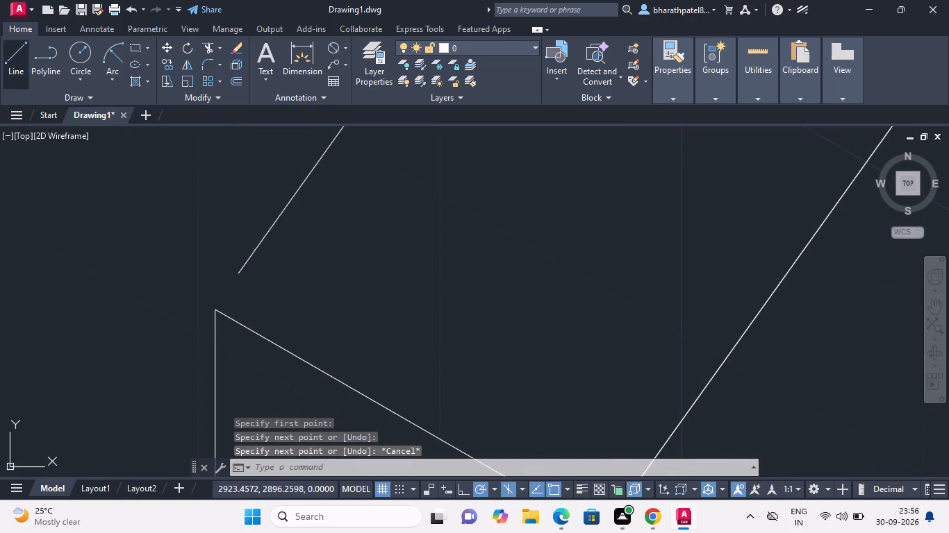
left_click(239, 271)
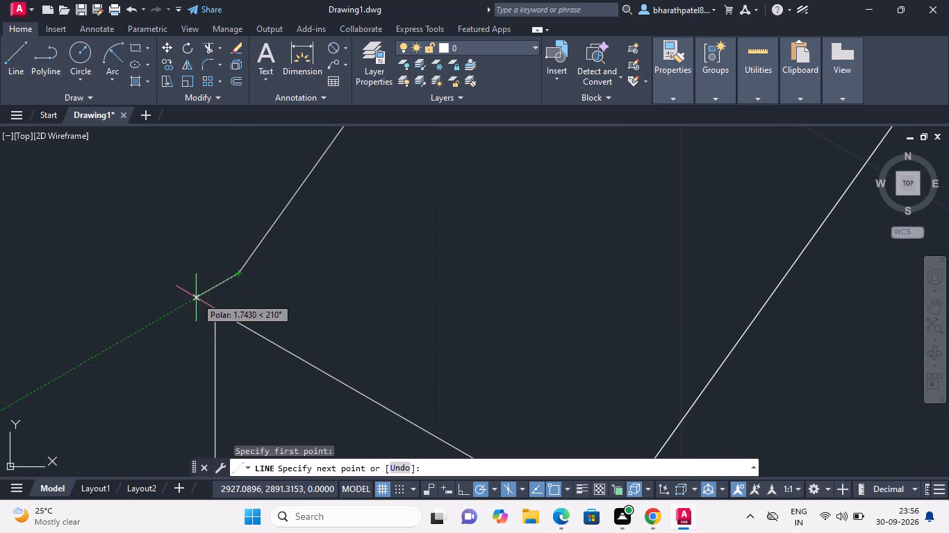
scroll(214, 311, "up", 3)
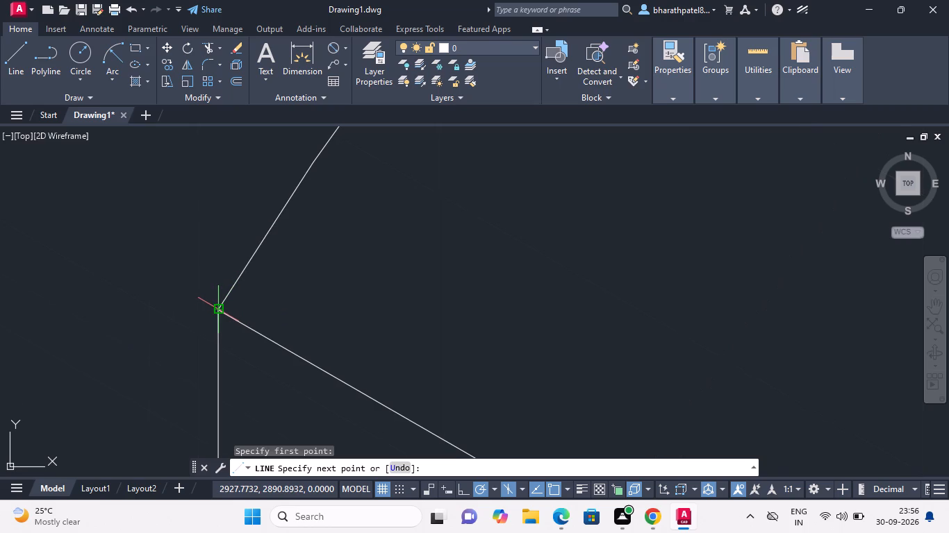
scroll(213, 311, "up", 4)
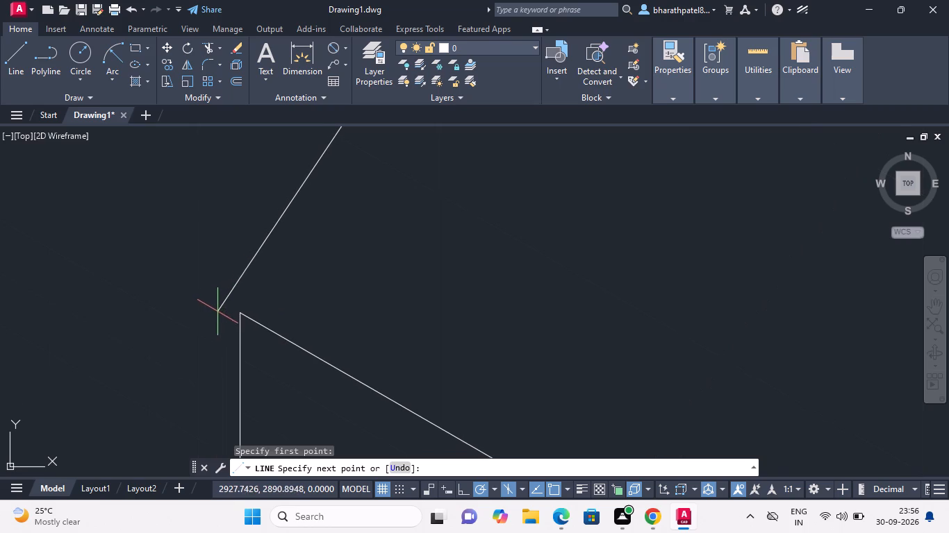
left_click(242, 315)
key("Escape")
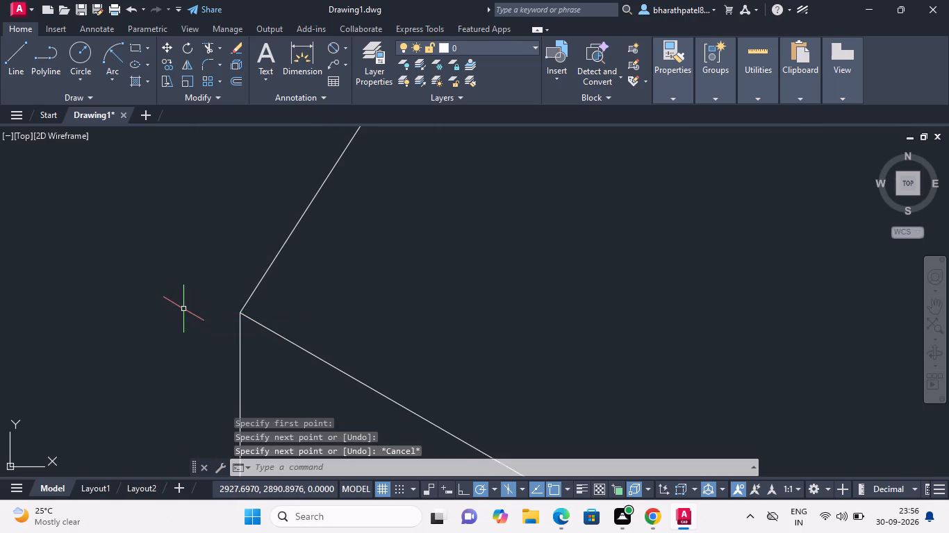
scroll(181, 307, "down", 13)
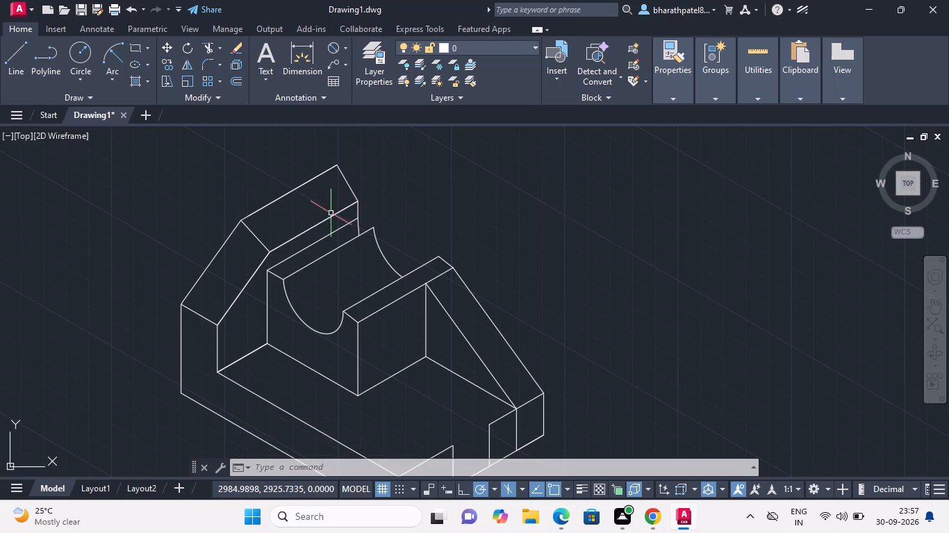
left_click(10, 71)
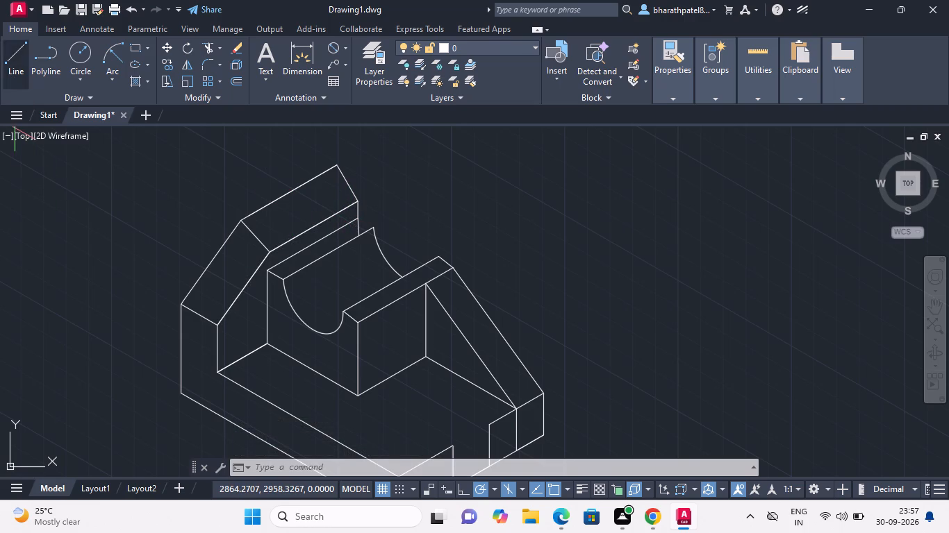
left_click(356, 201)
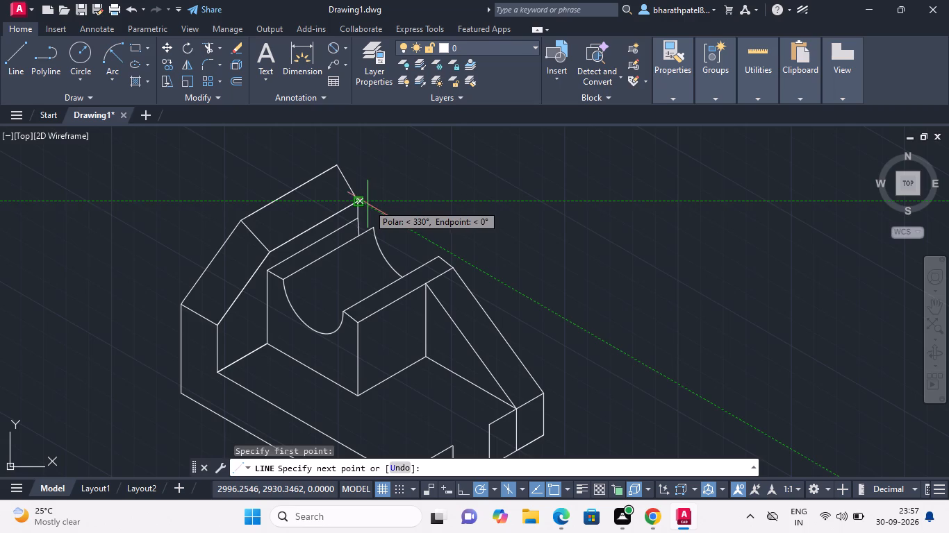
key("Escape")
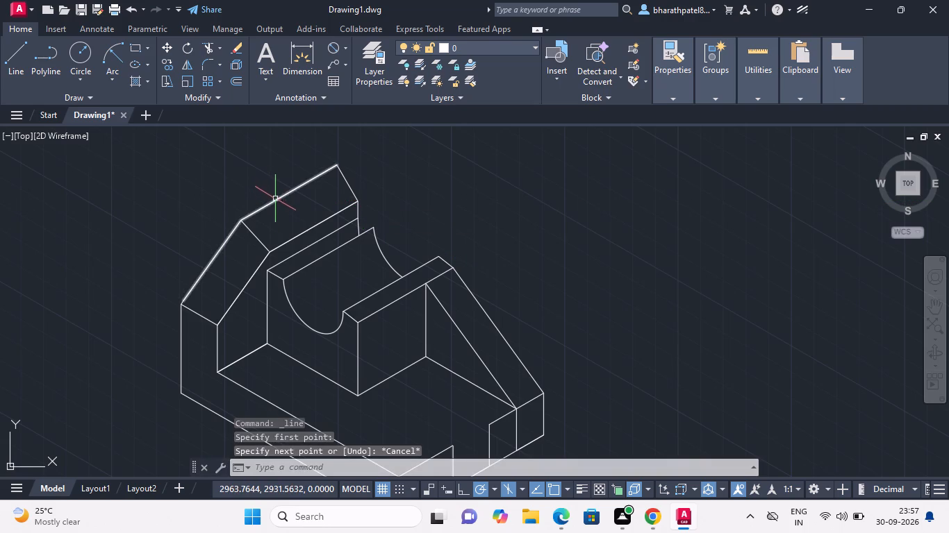
Delete the upright's outer outline polyline and the old long top line lying beneath it.
left_click(275, 198)
key("Delete")
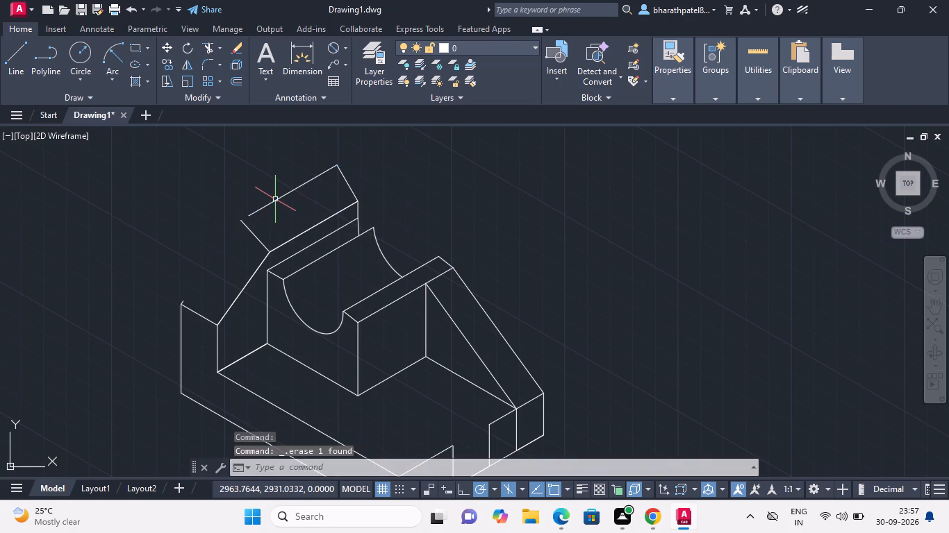
left_click(272, 200)
key("Delete")
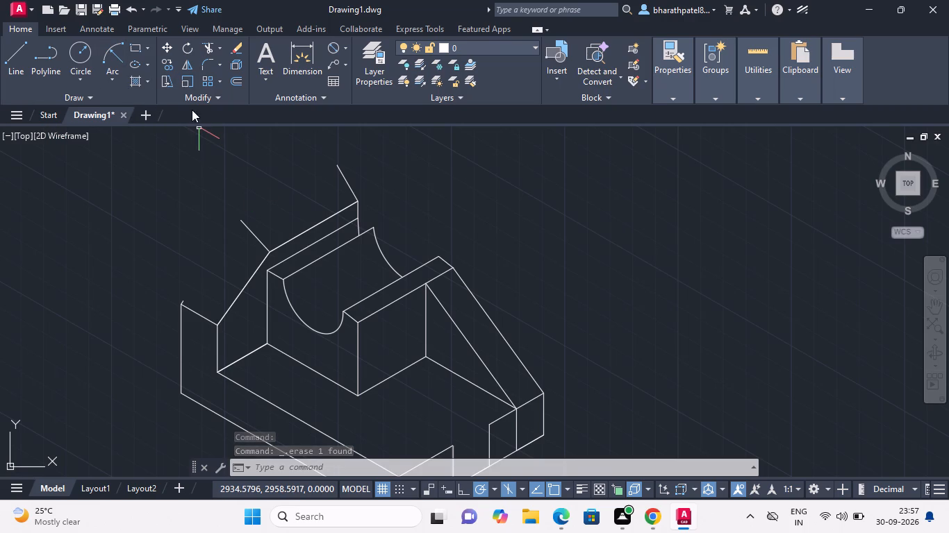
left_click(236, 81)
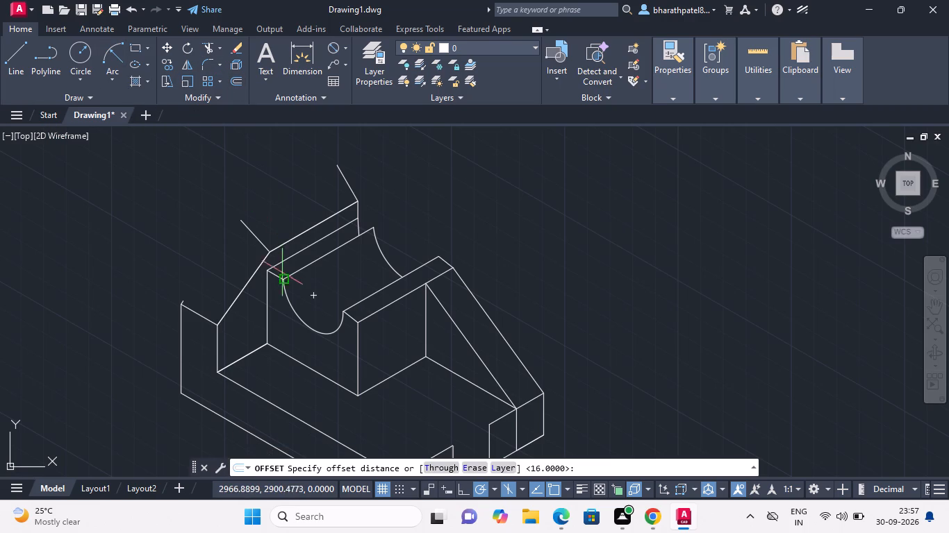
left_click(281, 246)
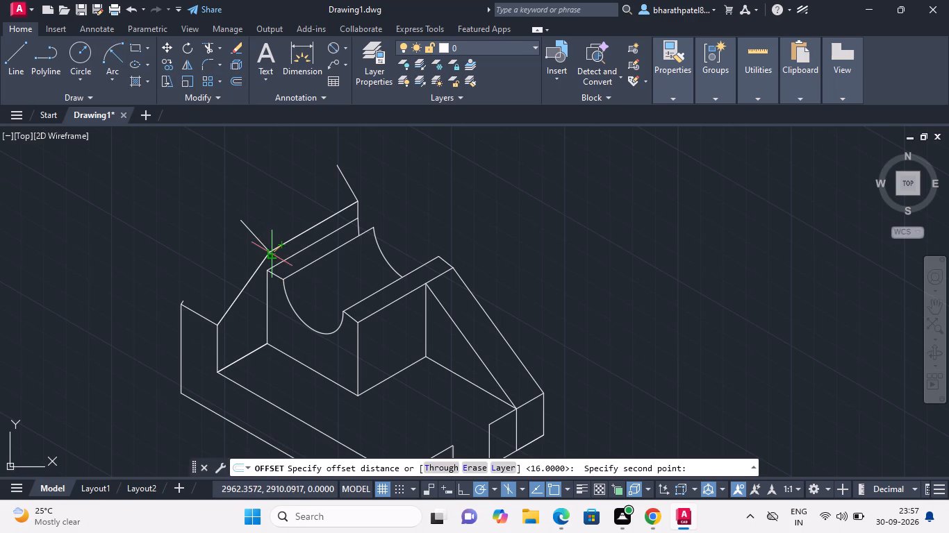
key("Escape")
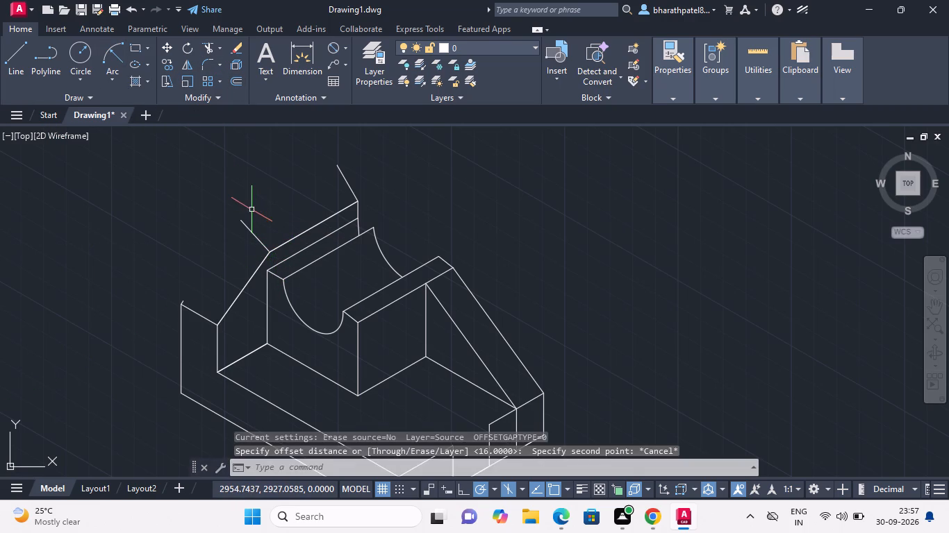
Offset the upright's inner edge polyline by 16 outward to recreate the outer slanted and top edges.
left_click(277, 246)
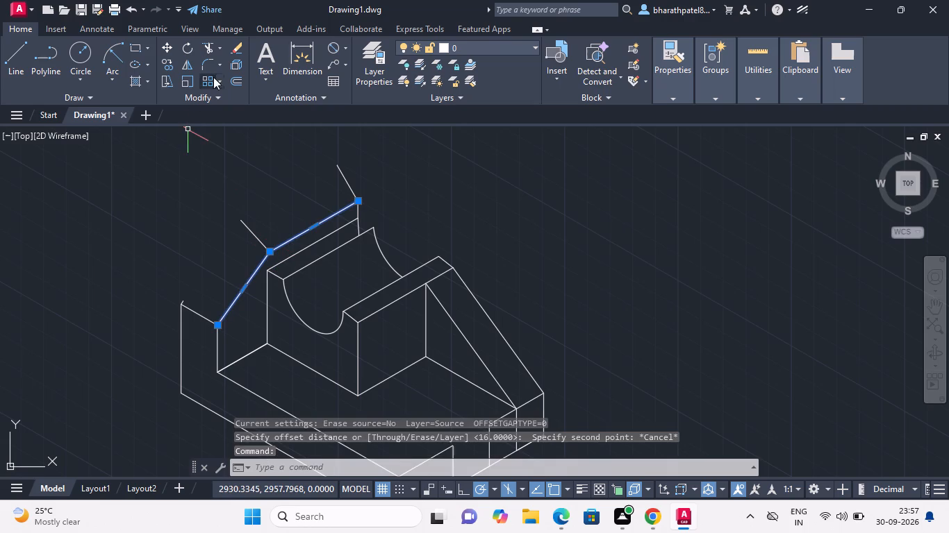
left_click(236, 76)
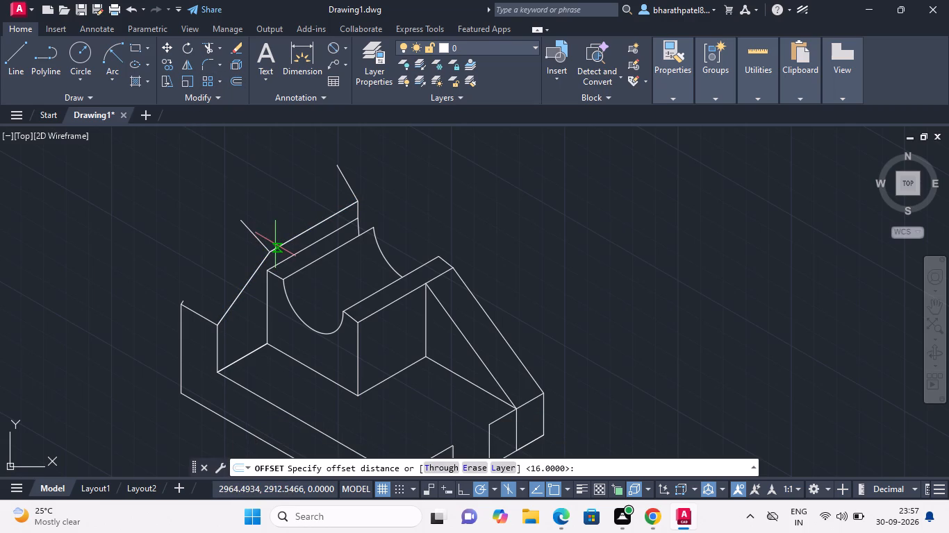
left_click(277, 246)
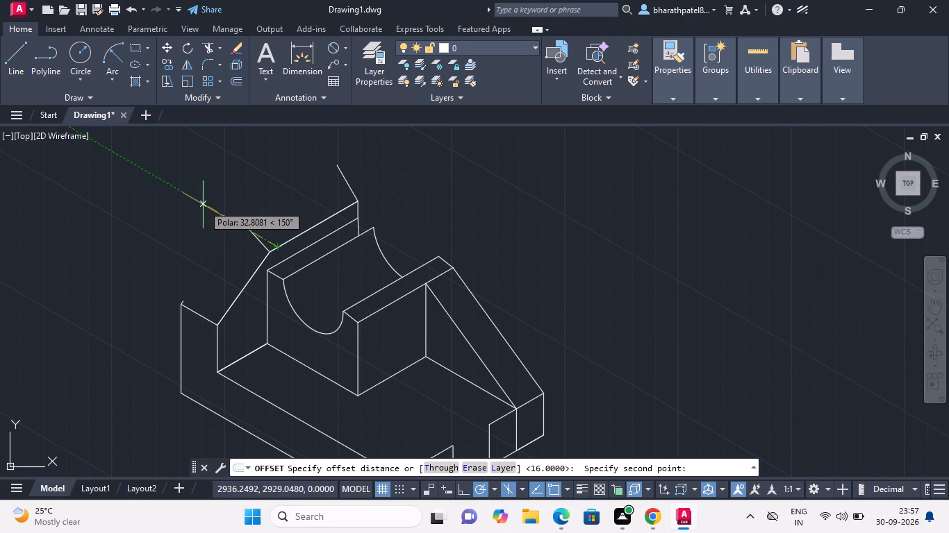
type("16")
key("Return")
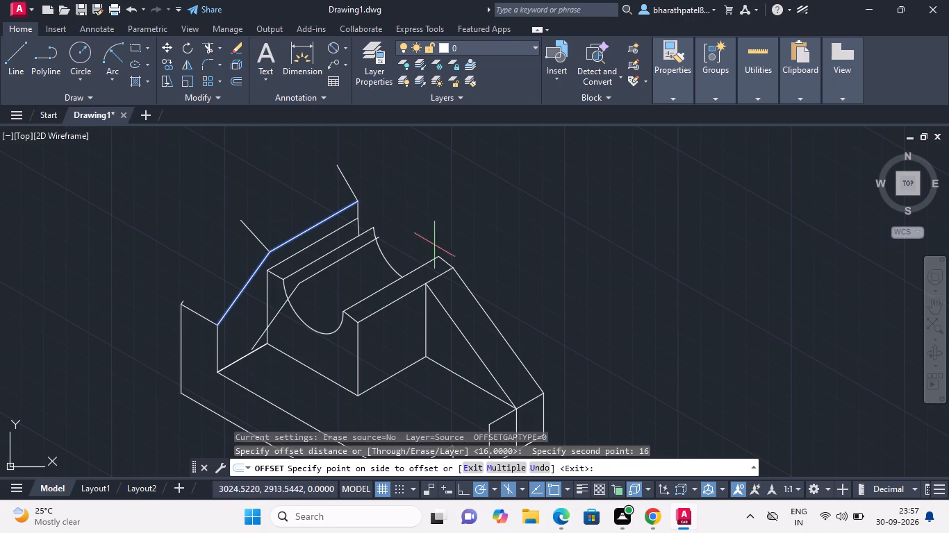
left_click(247, 200)
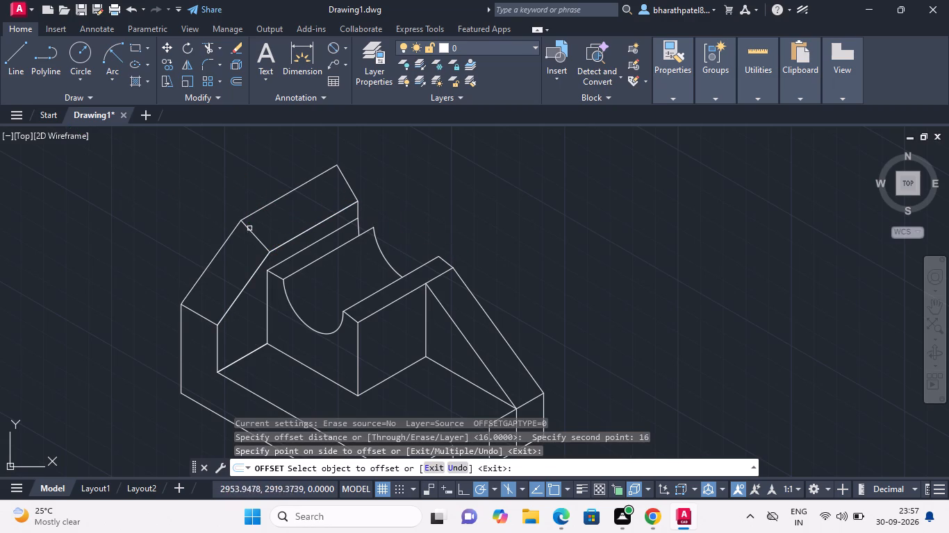
Measure the aligned length of the upright's inner slanted edge with an aligned dimension, without placing it.
scroll(175, 278, "up", 3)
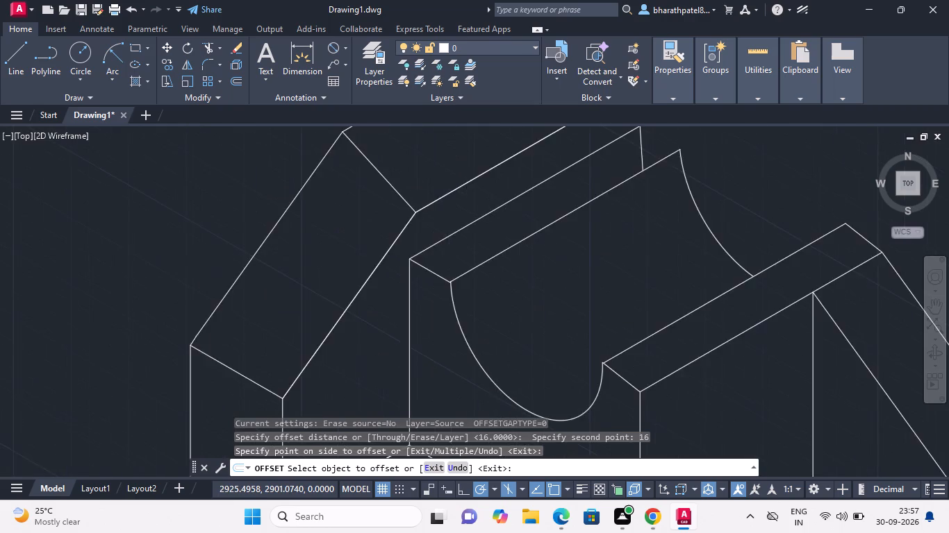
scroll(175, 278, "down", 3)
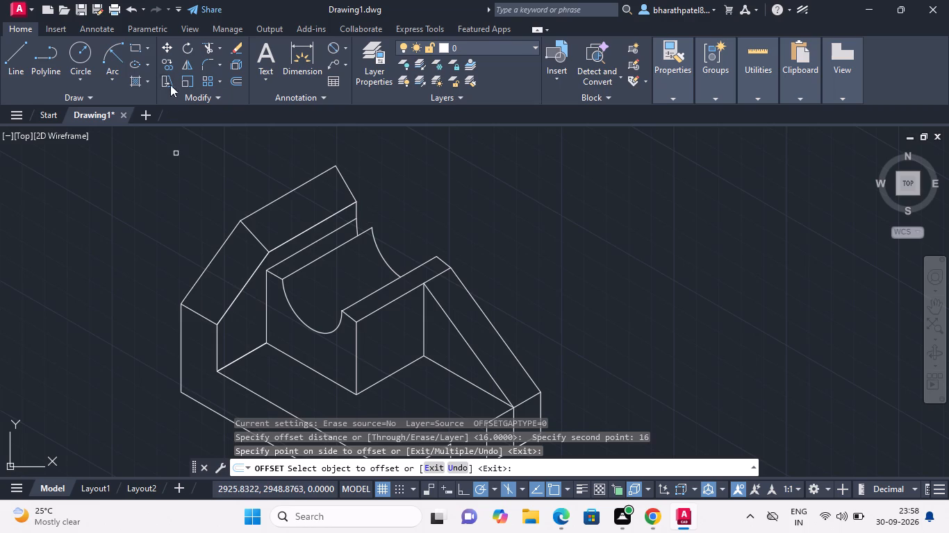
left_click(344, 49)
left_click(352, 96)
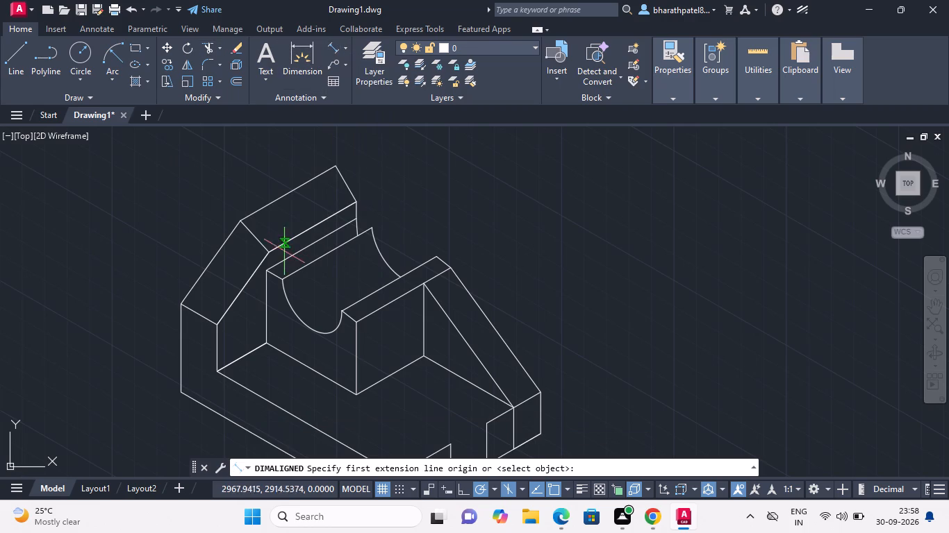
left_click(273, 251)
left_click(219, 324)
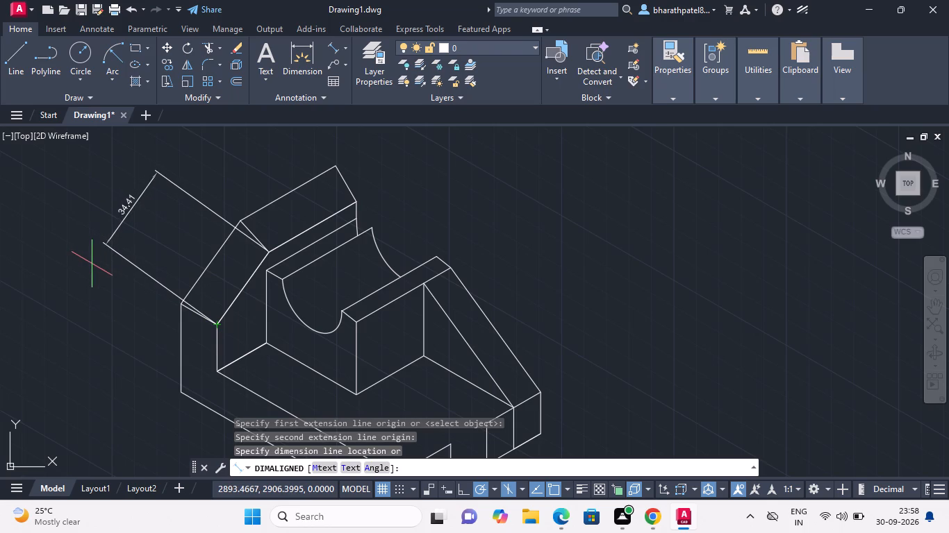
key("Escape")
Measure the vertical height between the ends of the upright's inner slanted edge with a linear dimension, without placing it.
left_click(343, 48)
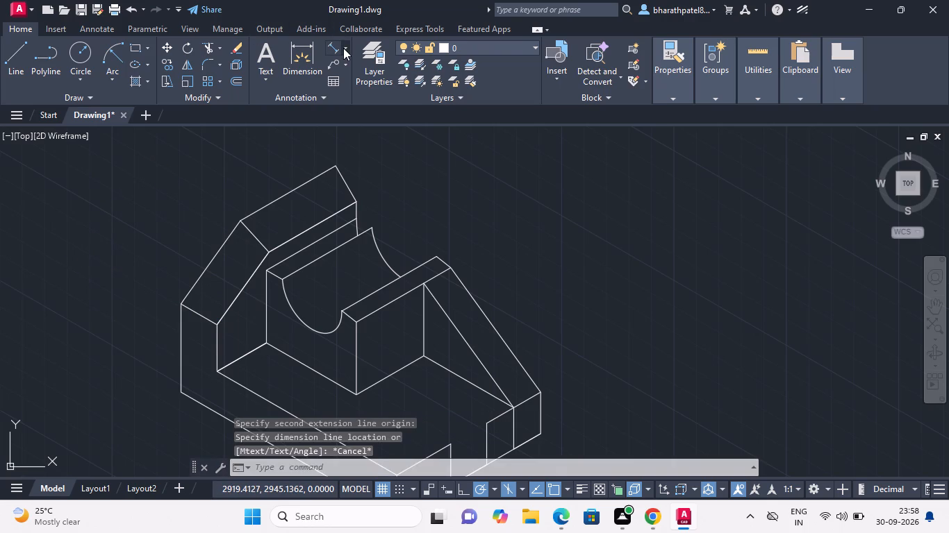
left_click(349, 71)
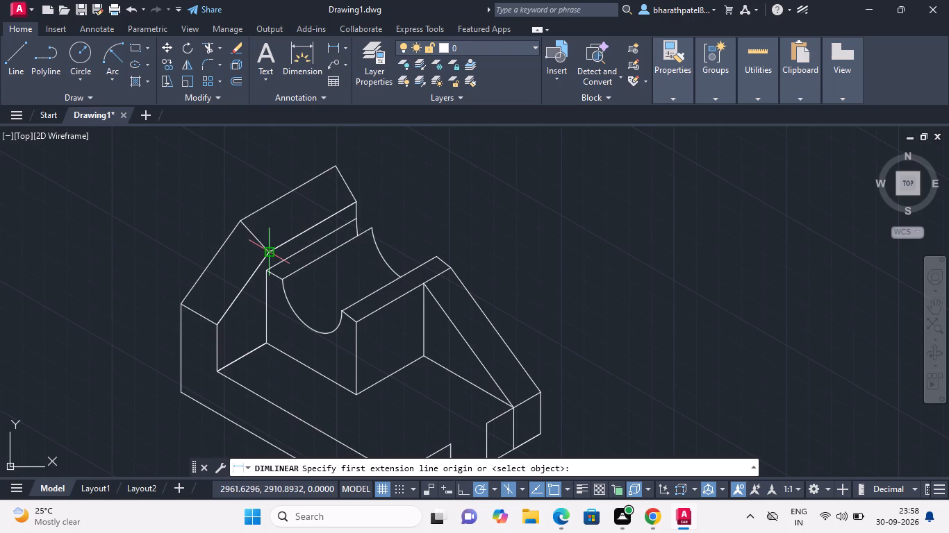
left_click(268, 251)
left_click(219, 323)
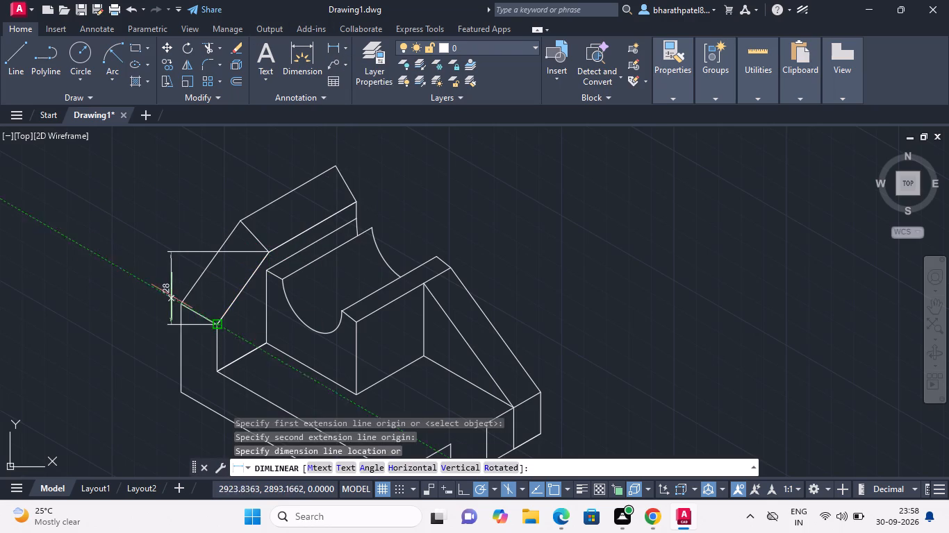
scroll(149, 290, "up", 3)
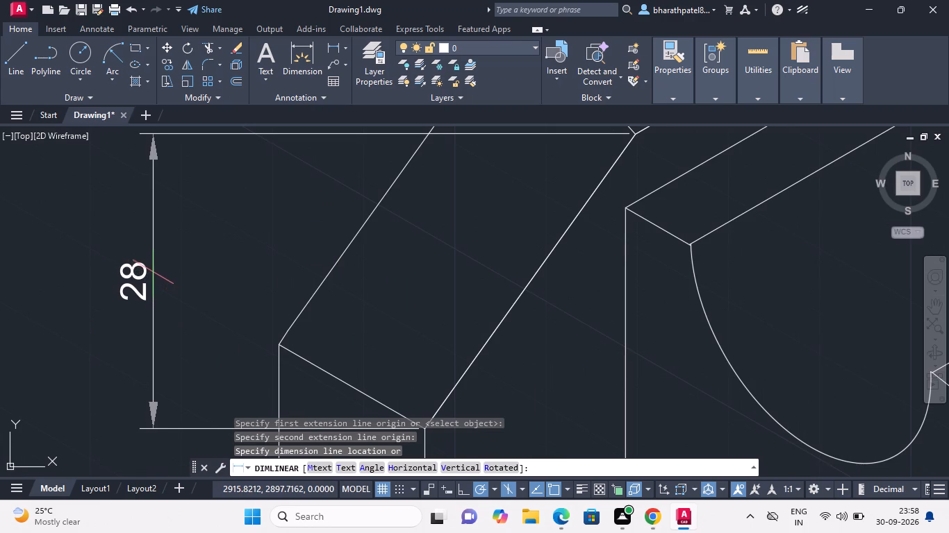
scroll(155, 271, "down", 1)
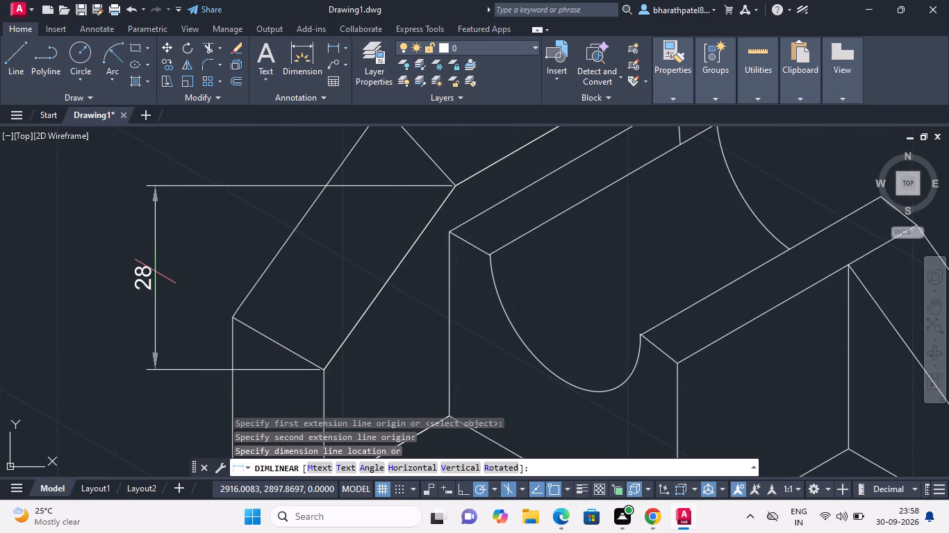
key("Escape")
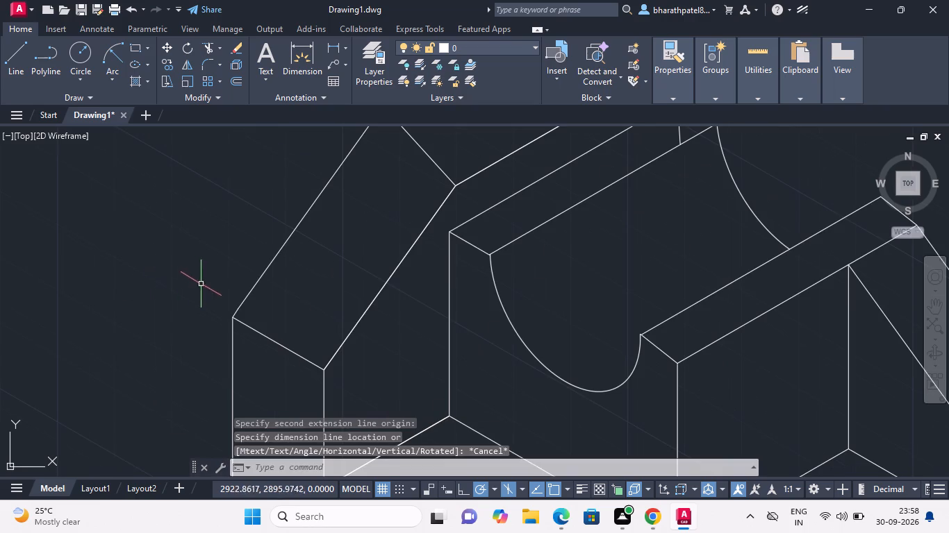
Draw a short line from the far end of the recessed block's back top edge to the upper end of the rear recess curve.
scroll(227, 294, "down", 2)
scroll(304, 265, "up", 1)
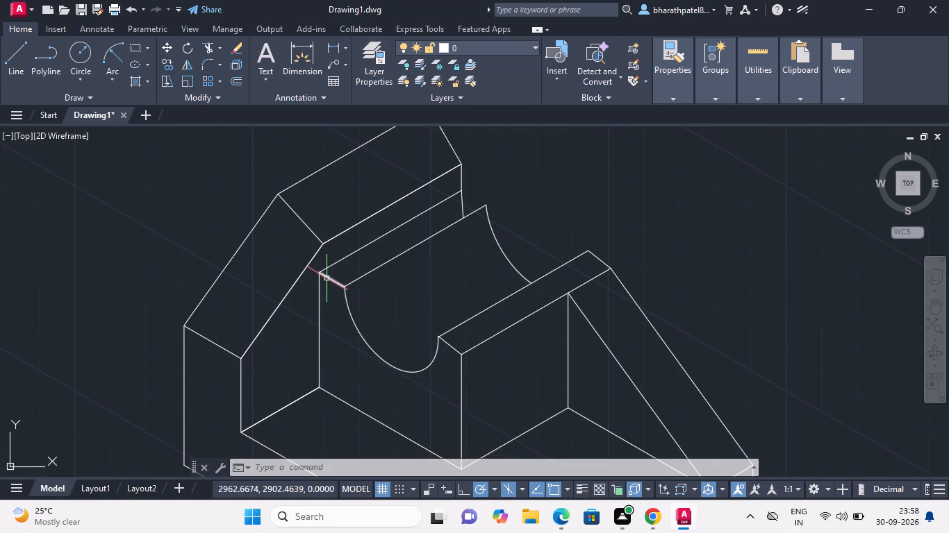
scroll(375, 263, "down", 2)
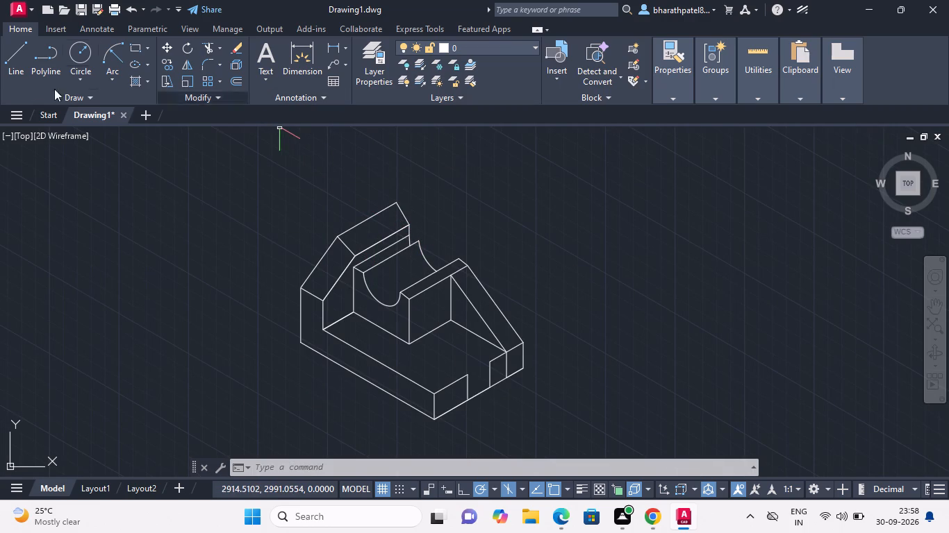
left_click(8, 60)
scroll(400, 237, "up", 4)
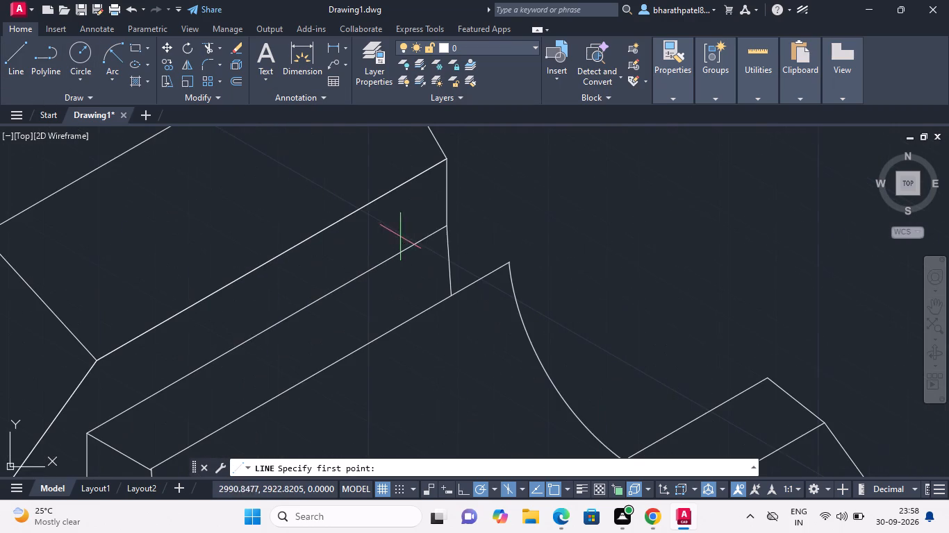
left_click(445, 226)
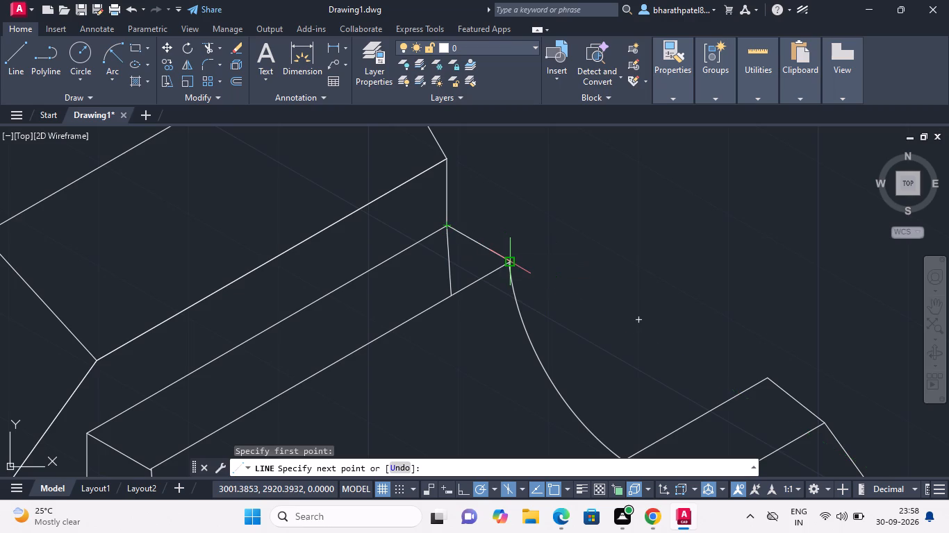
left_click(509, 262)
key("Escape")
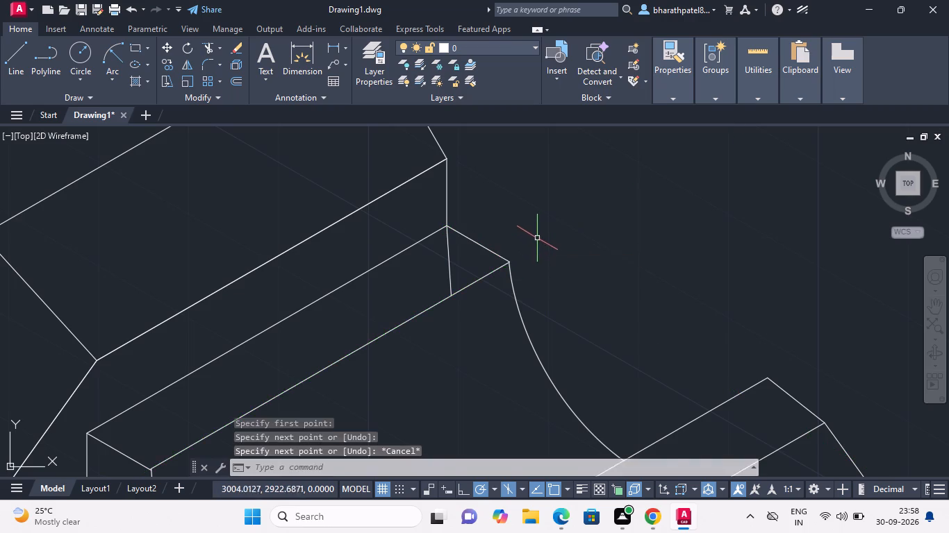
Draw a 20-long line at 150° across the base's top face from the top corner of the slot's rib-side vertical edge.
scroll(536, 237, "down", 4)
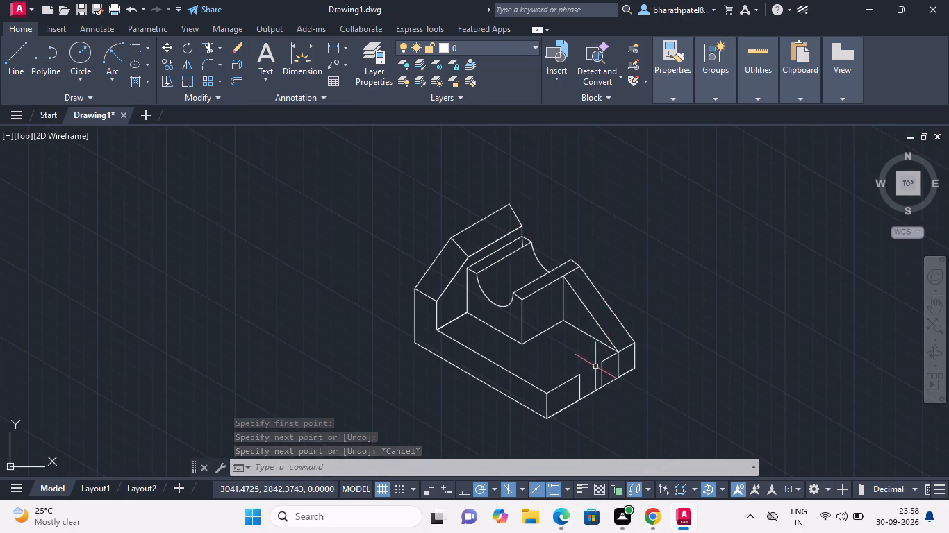
scroll(593, 366, "up", 2)
scroll(598, 398, "down", 2)
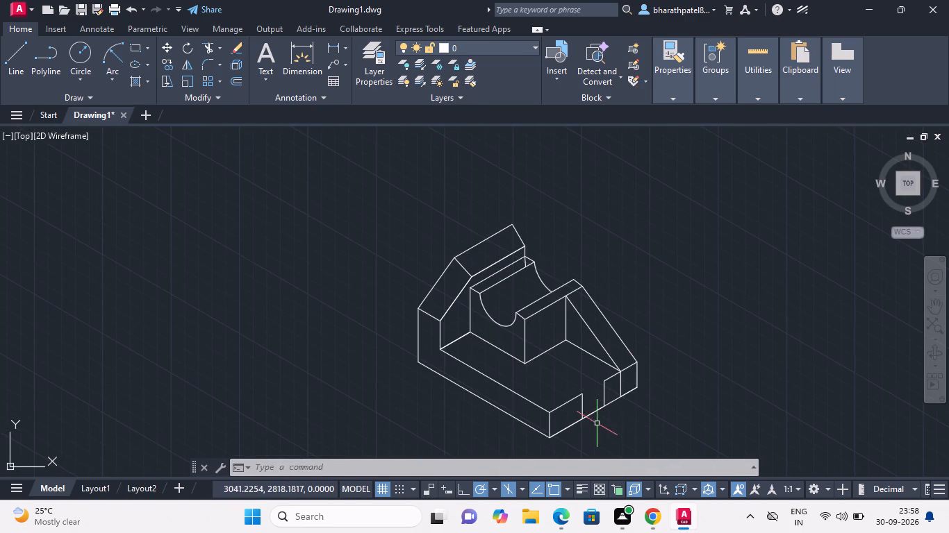
scroll(595, 423, "up", 1)
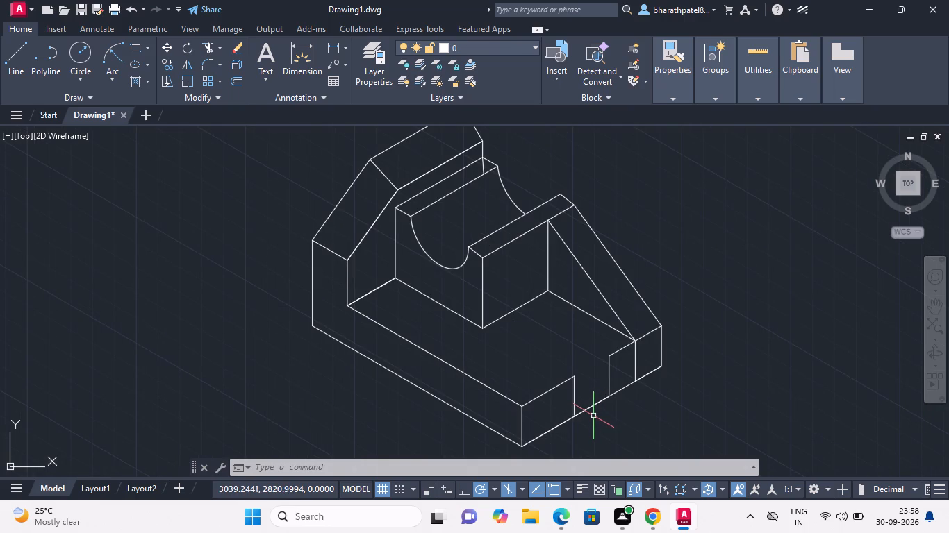
left_click(15, 58)
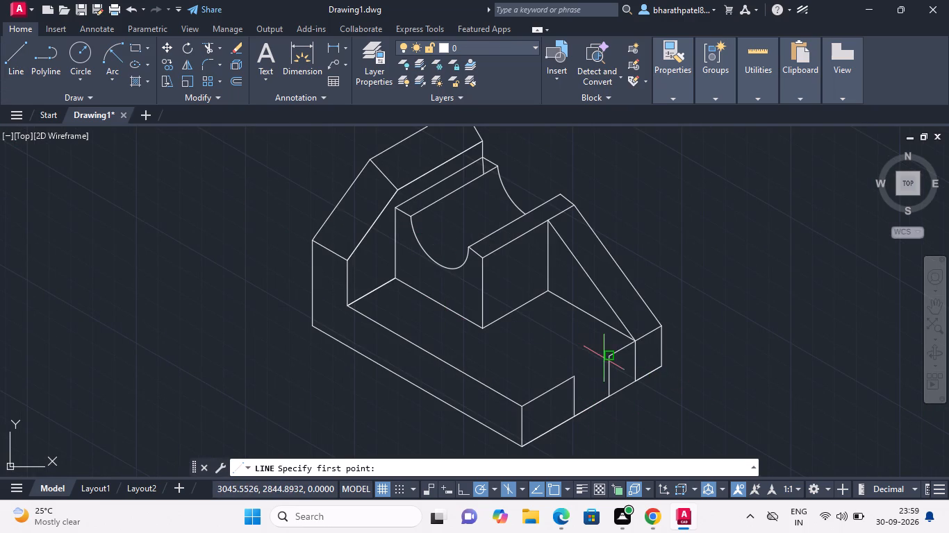
left_click(609, 359)
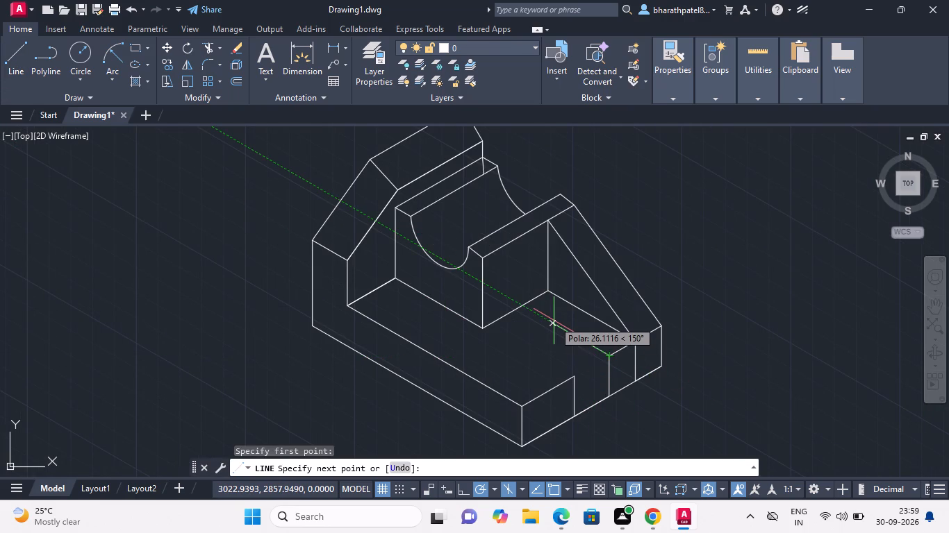
type("20")
key("Return")
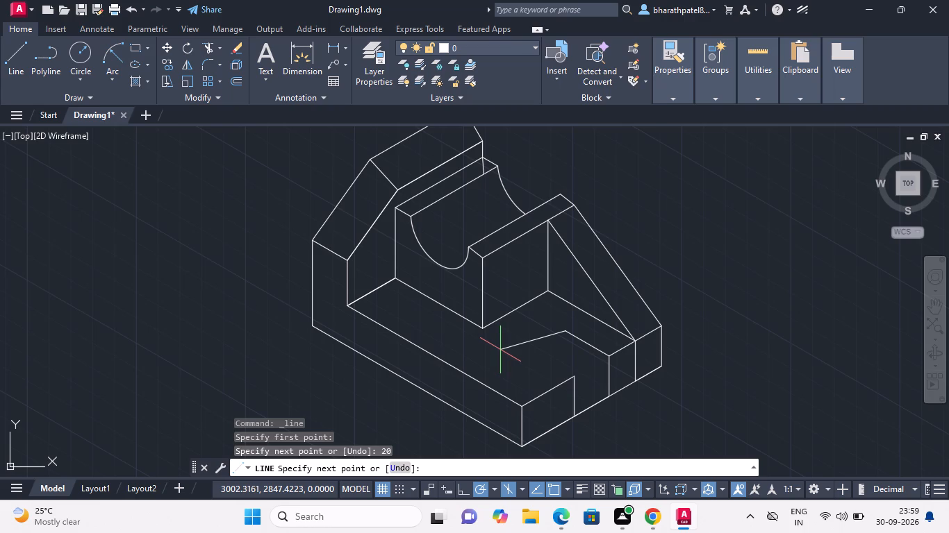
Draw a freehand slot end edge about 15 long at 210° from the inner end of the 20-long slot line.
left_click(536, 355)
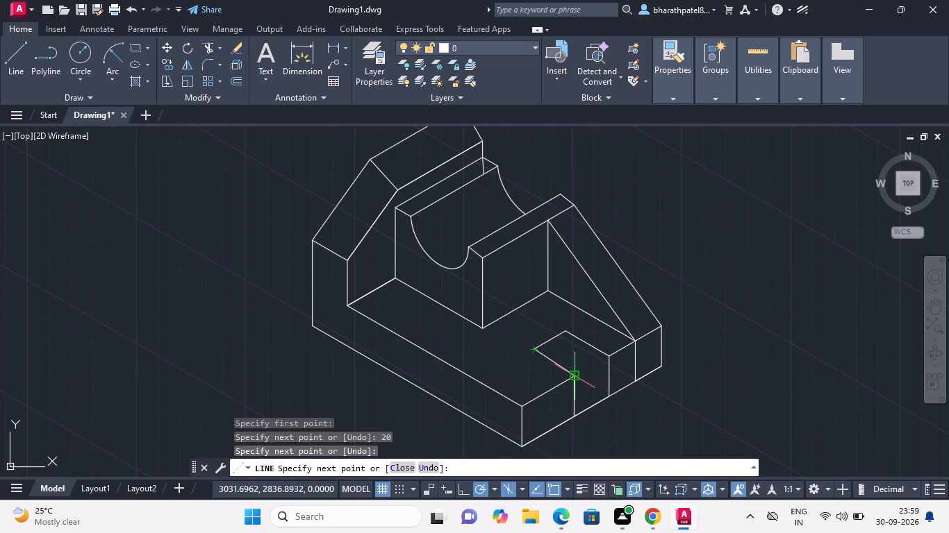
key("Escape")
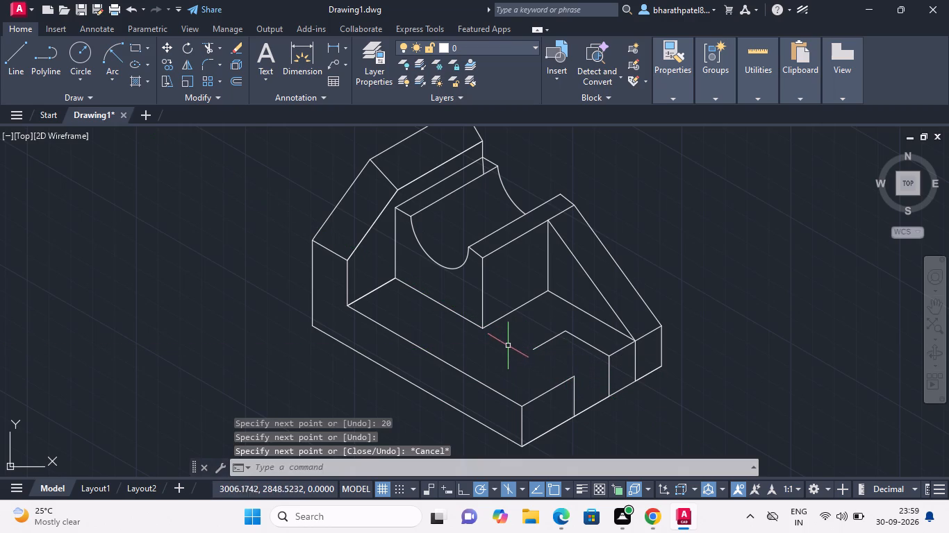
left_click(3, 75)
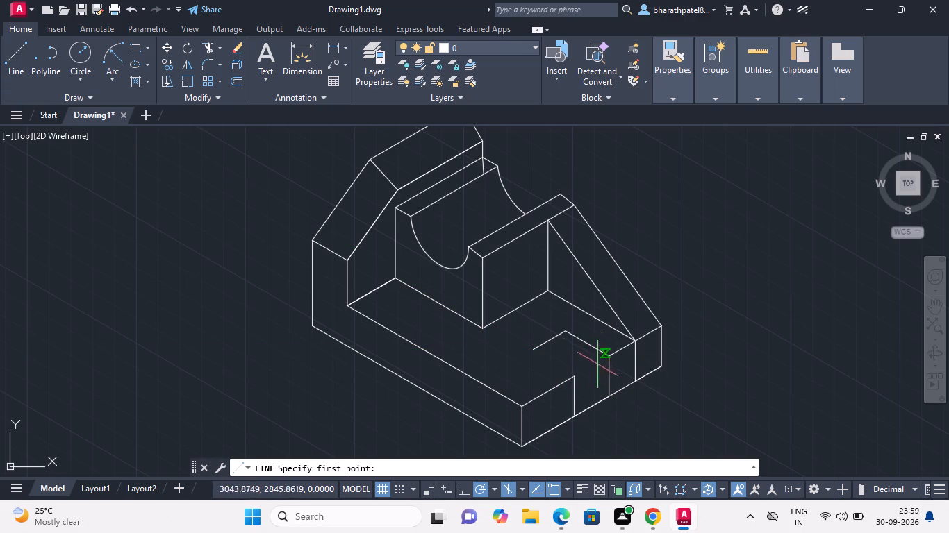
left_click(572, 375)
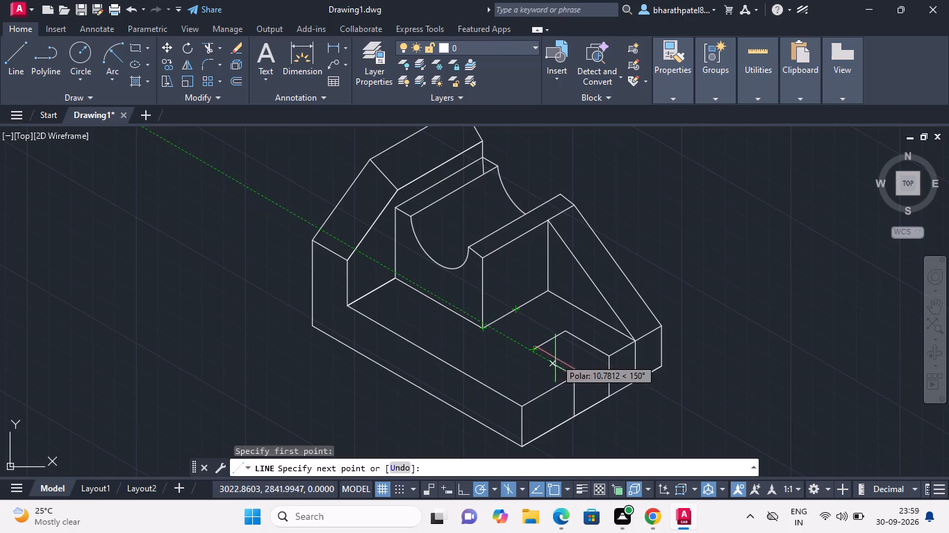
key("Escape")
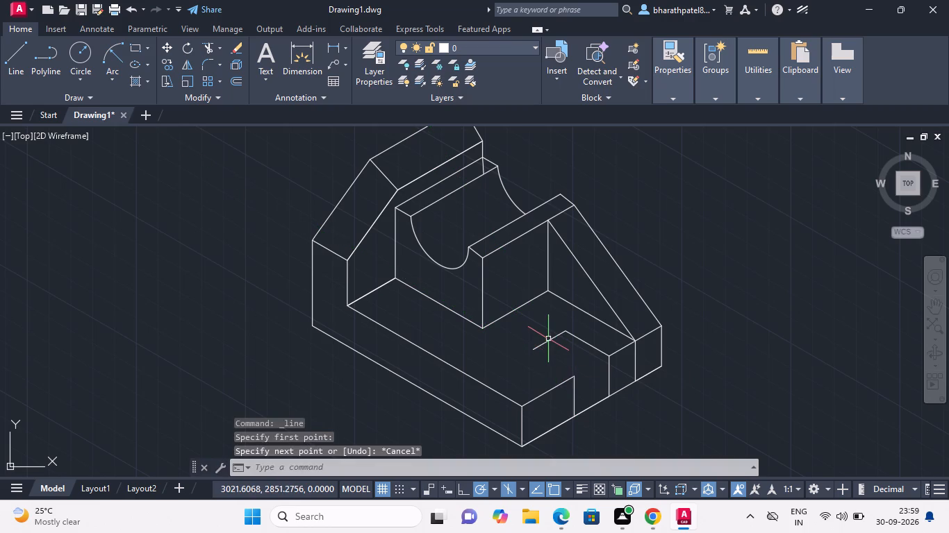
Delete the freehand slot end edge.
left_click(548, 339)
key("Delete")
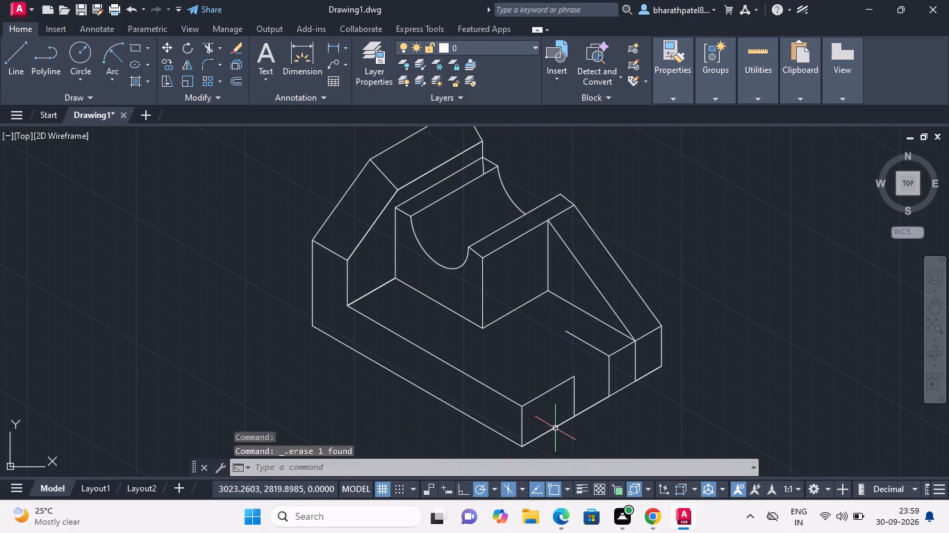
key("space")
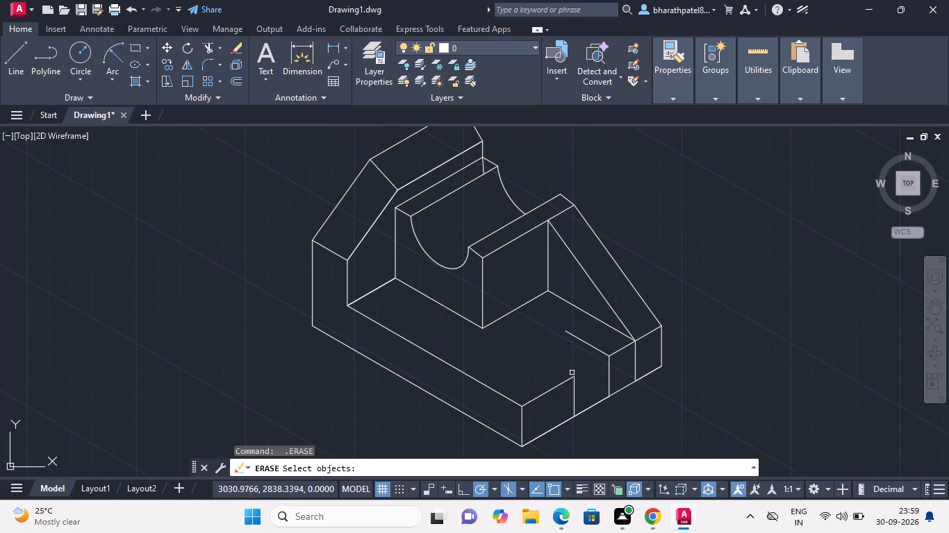
Draw a 20-long line at 150° from the slot's other top corner and connect it to the inner end of the opposite slot line.
left_click(8, 54)
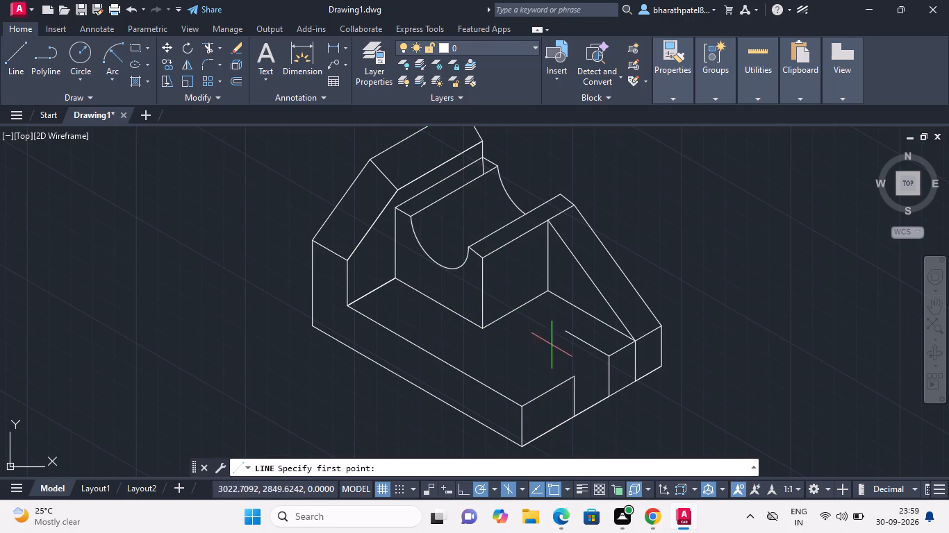
left_click(574, 378)
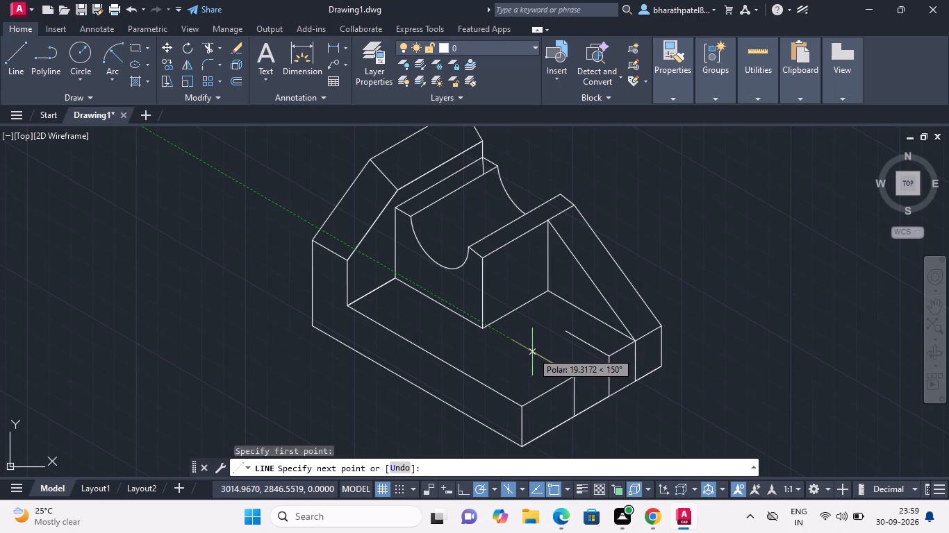
type("20")
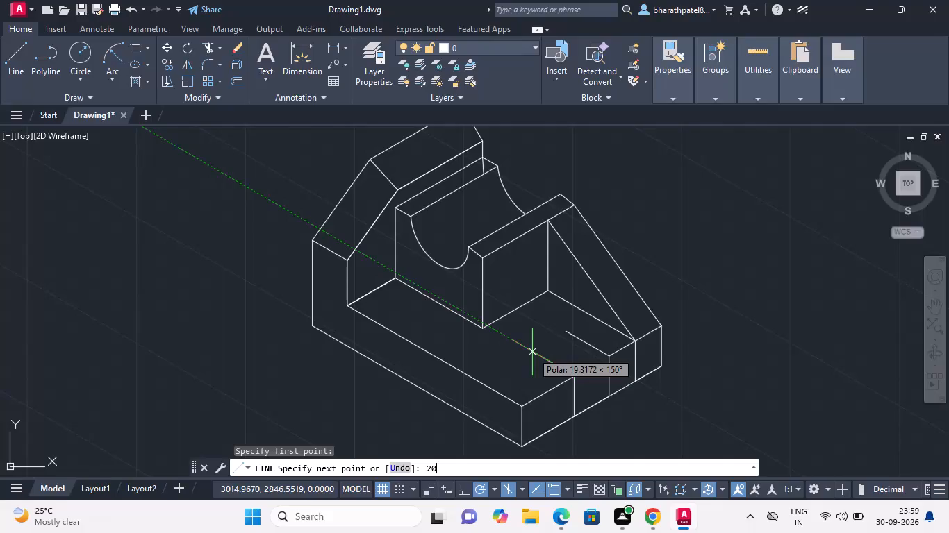
key("Return")
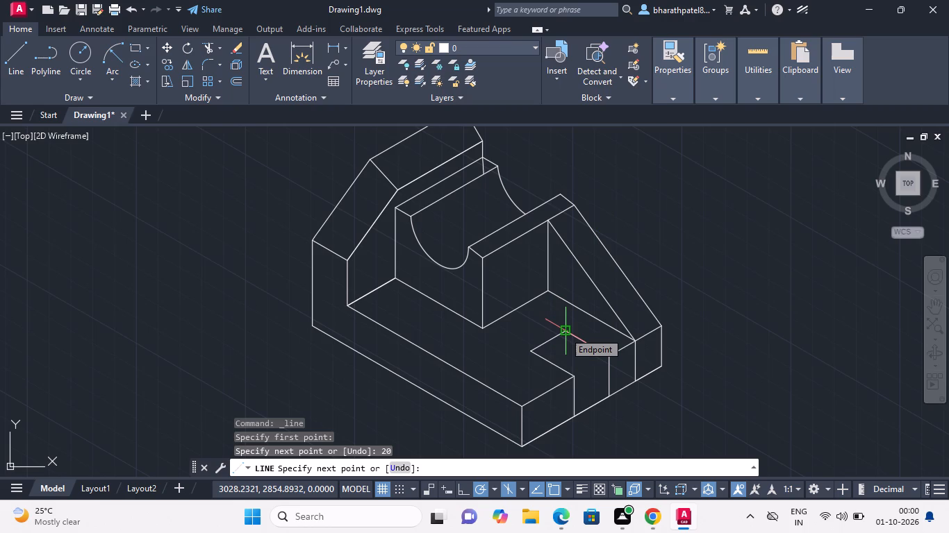
left_click(564, 332)
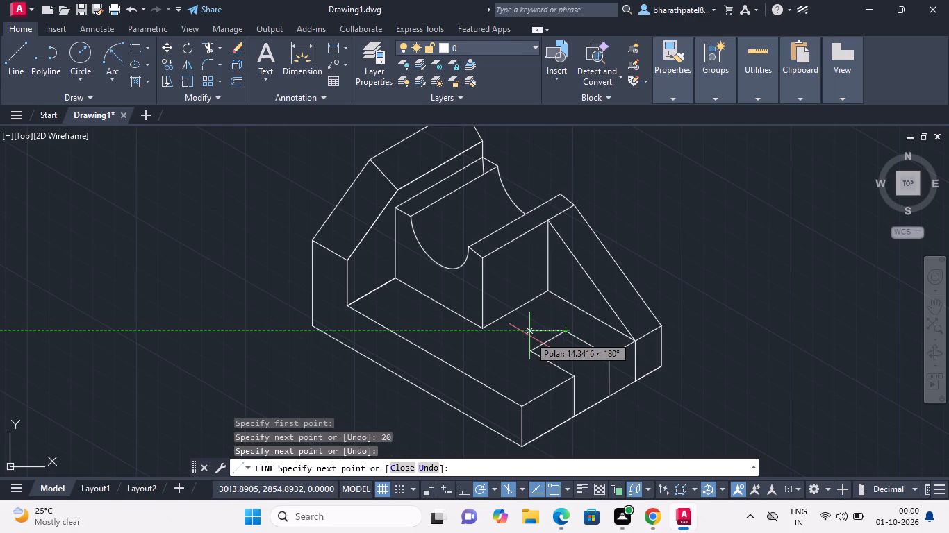
key("Escape")
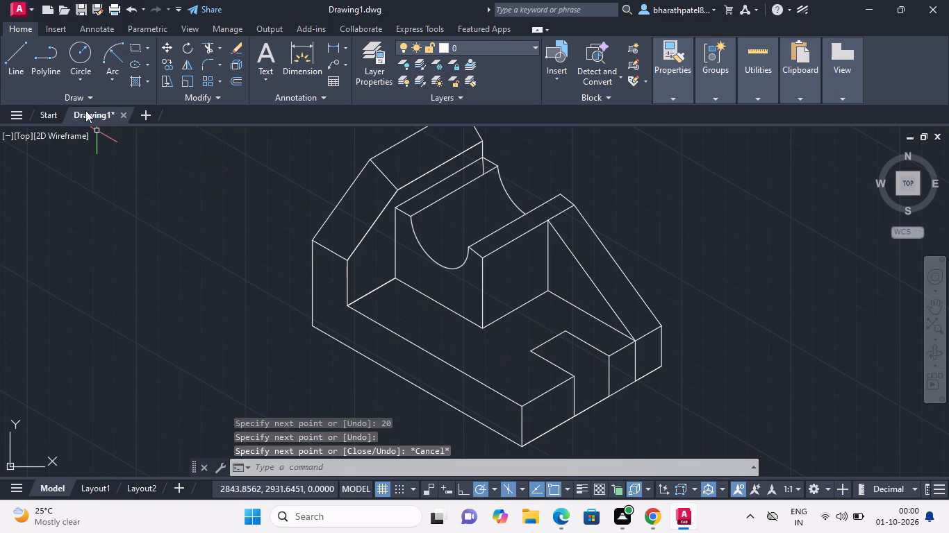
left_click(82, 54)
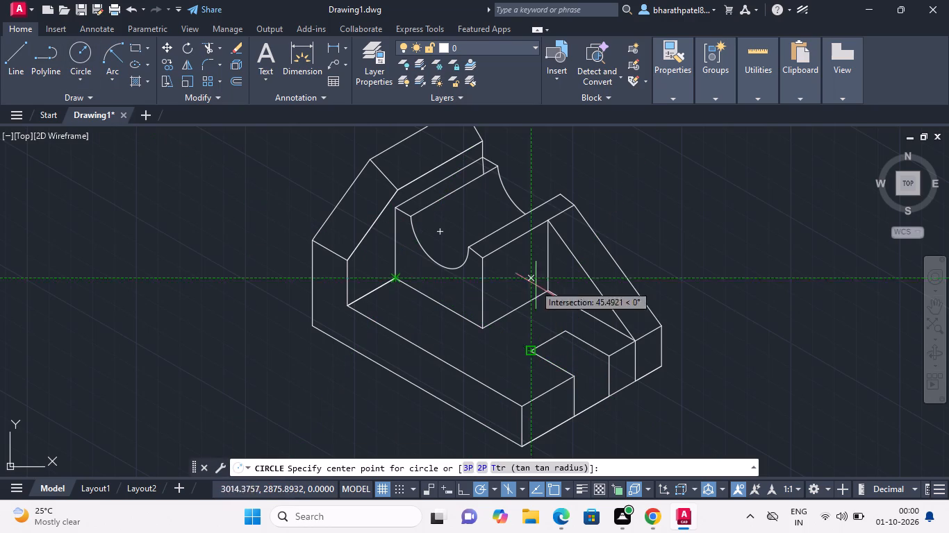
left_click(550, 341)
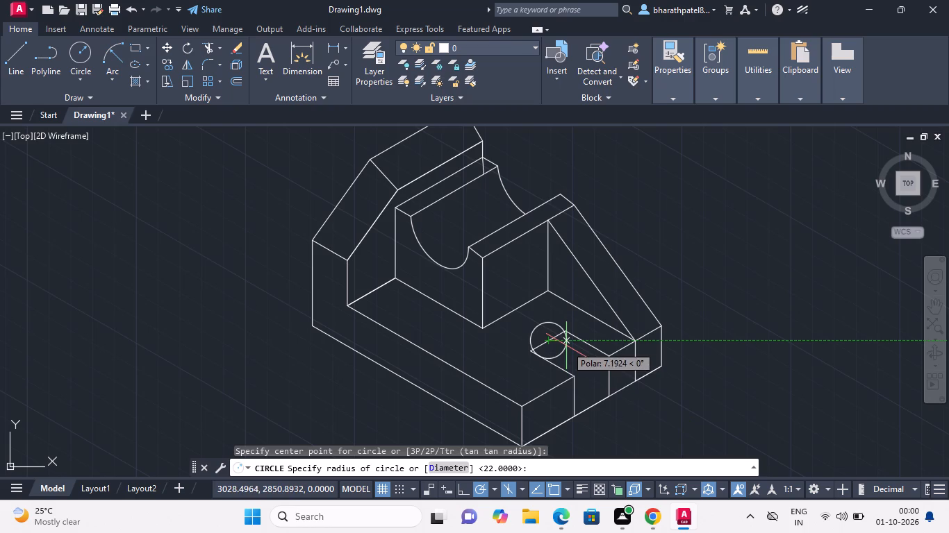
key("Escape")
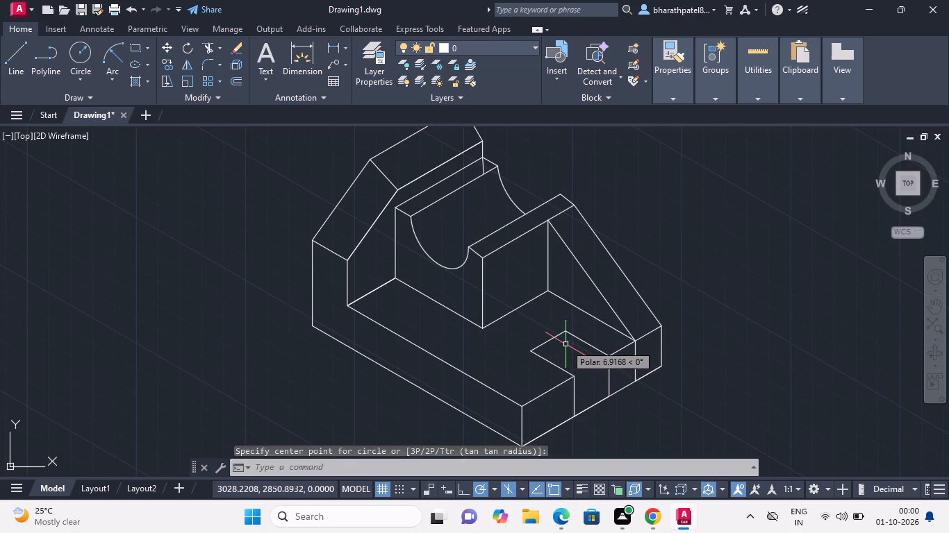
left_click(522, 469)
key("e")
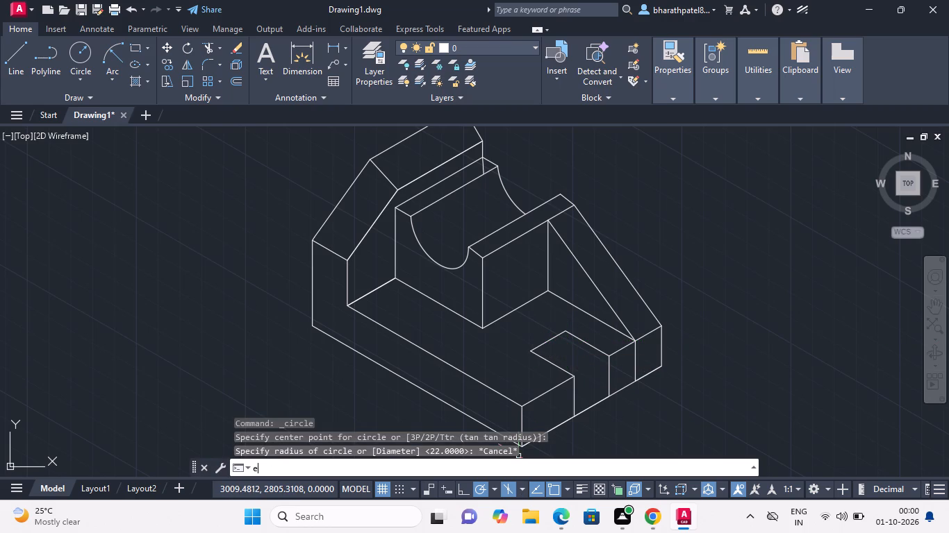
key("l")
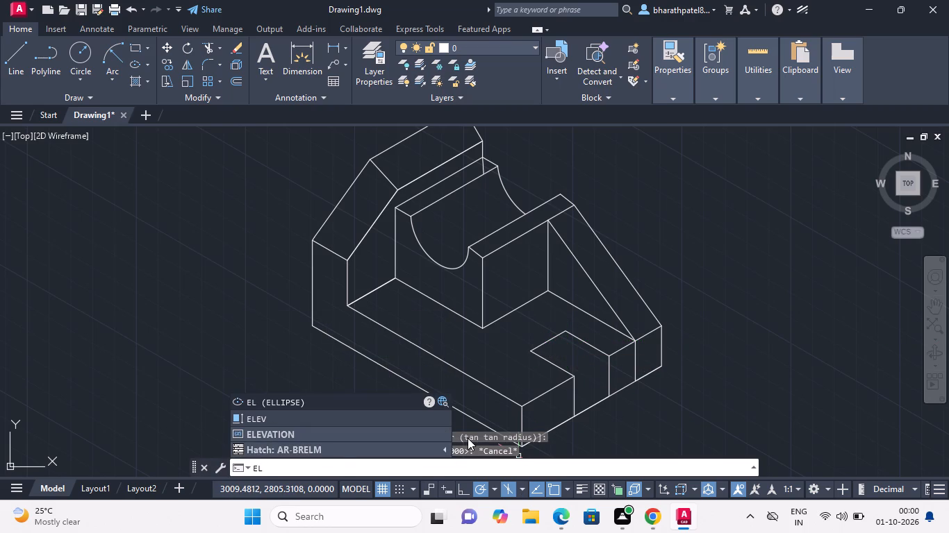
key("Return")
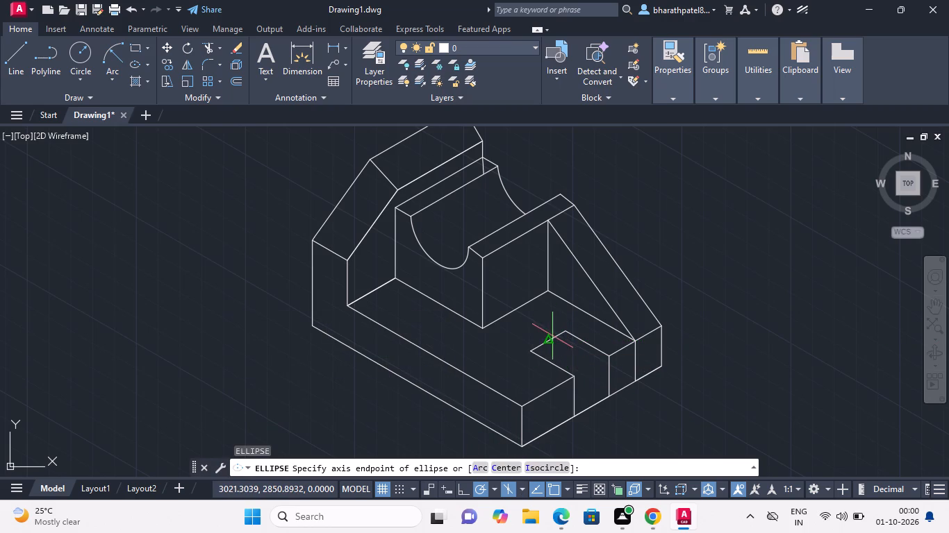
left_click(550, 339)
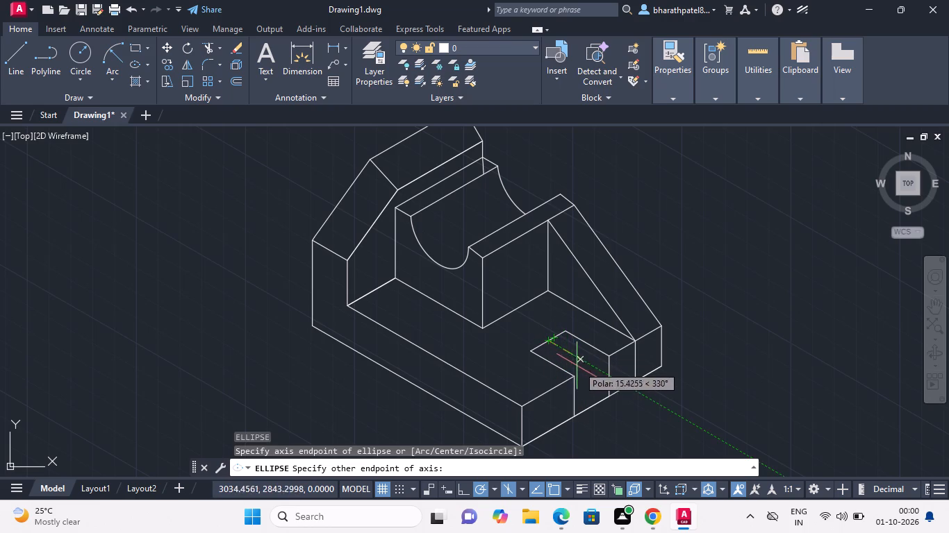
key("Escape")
Draw a top-plane isocircle of about 8 radius, centred on the midpoint of the slot's straight inner end edge.
key("space")
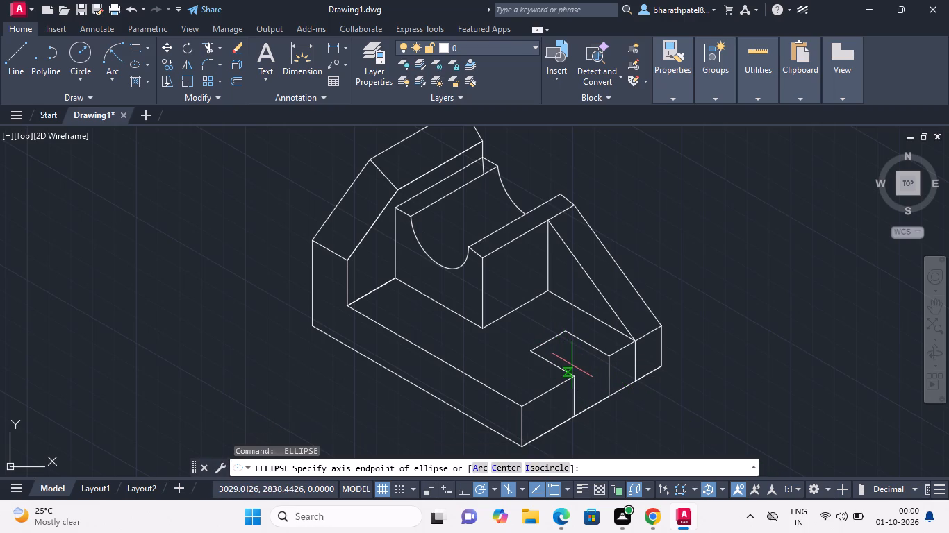
left_click(545, 467)
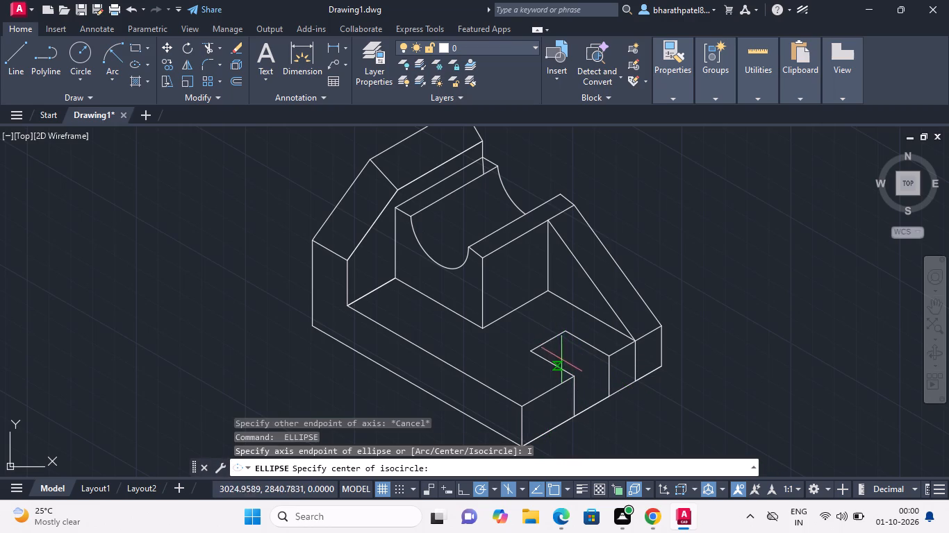
left_click(550, 341)
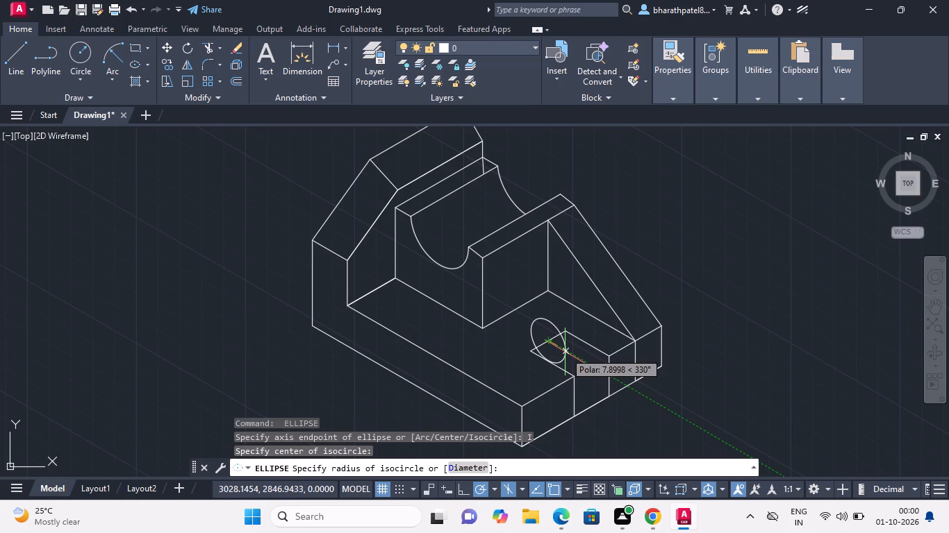
key("F5")
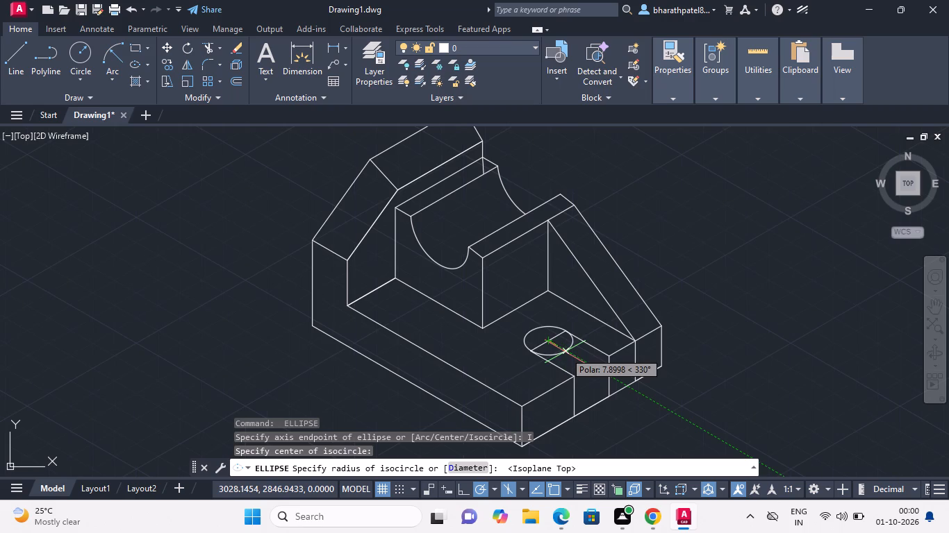
scroll(565, 352, "up", 3)
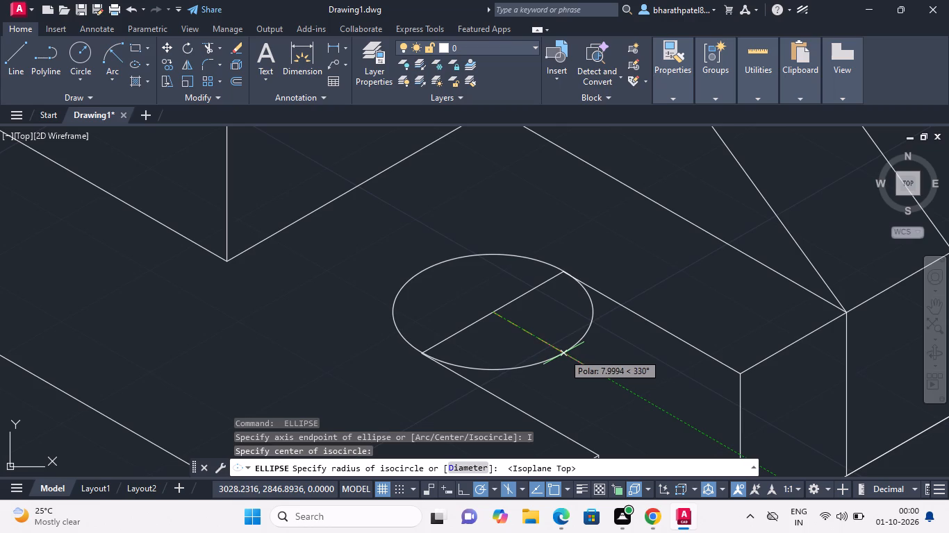
left_click(563, 353)
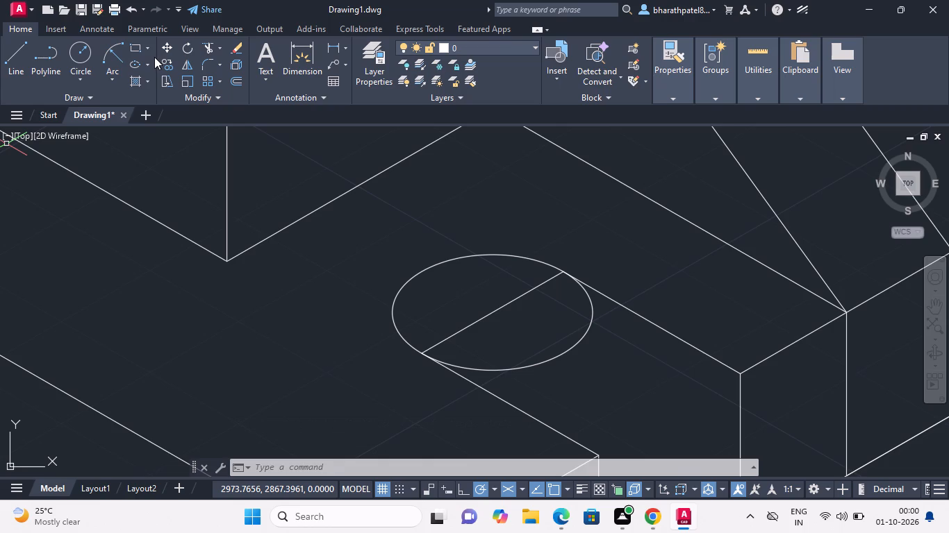
Trim away the isocircle's half inside the slot and the straight inner end edge, leaving a rounded slot end.
left_click(207, 42)
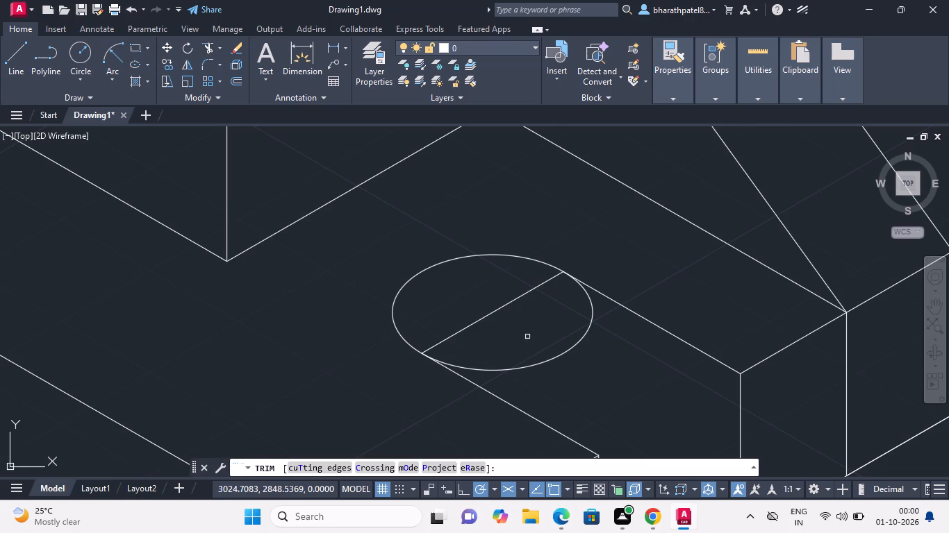
left_click(540, 364)
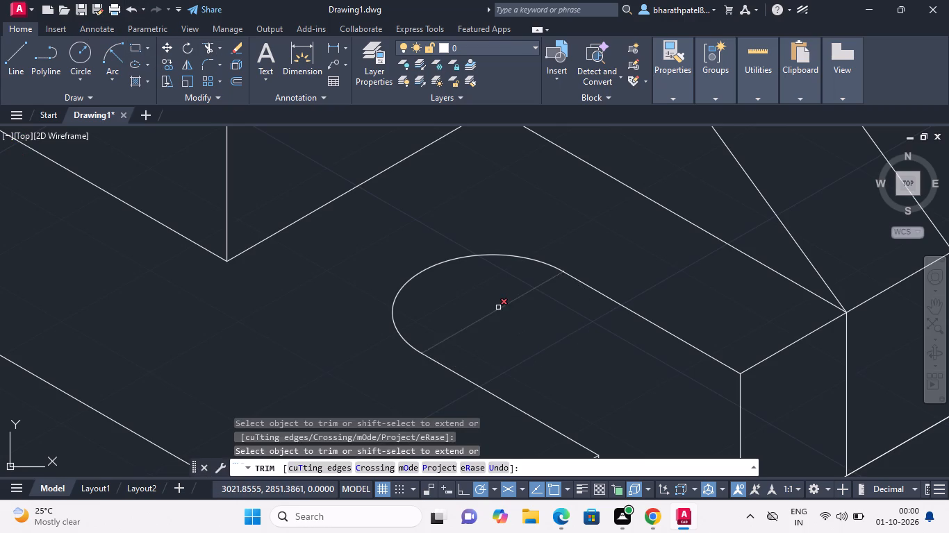
left_click(498, 307)
Trim the base's bottom edge between the slot's two vertical edges to open the slot.
scroll(498, 307, "down", 3)
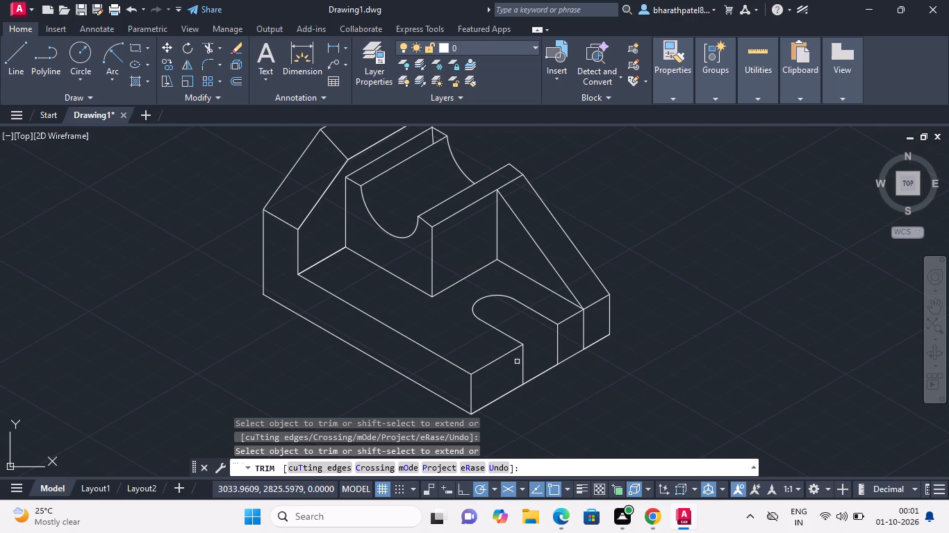
left_click(543, 375)
left_click(540, 371)
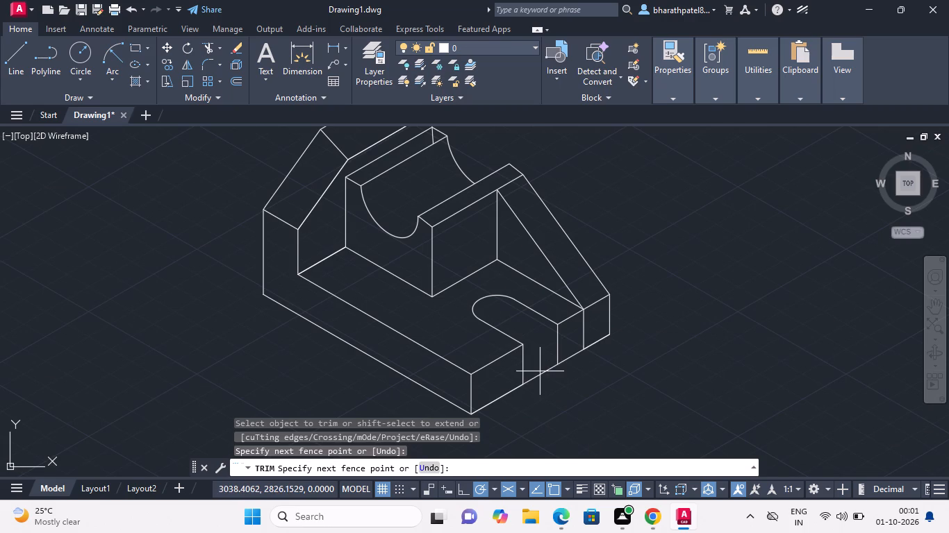
left_click(542, 377)
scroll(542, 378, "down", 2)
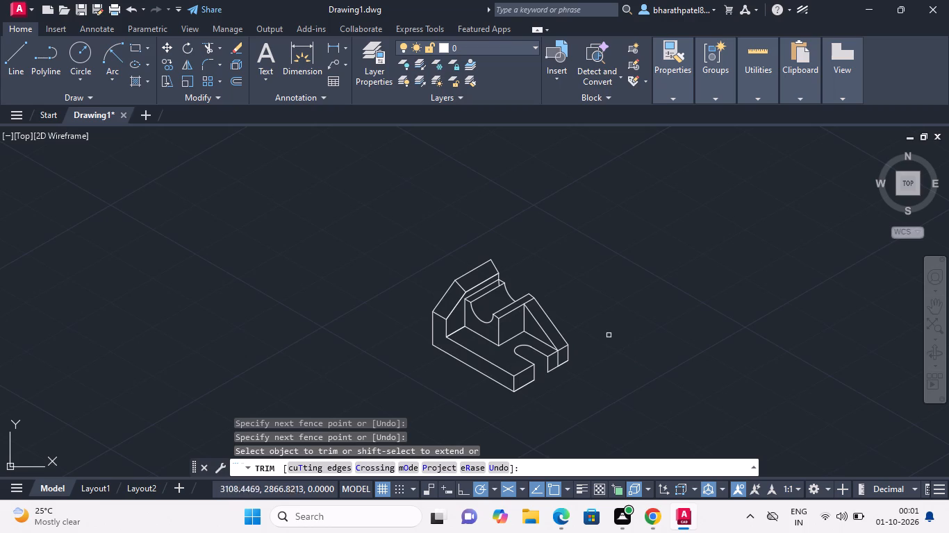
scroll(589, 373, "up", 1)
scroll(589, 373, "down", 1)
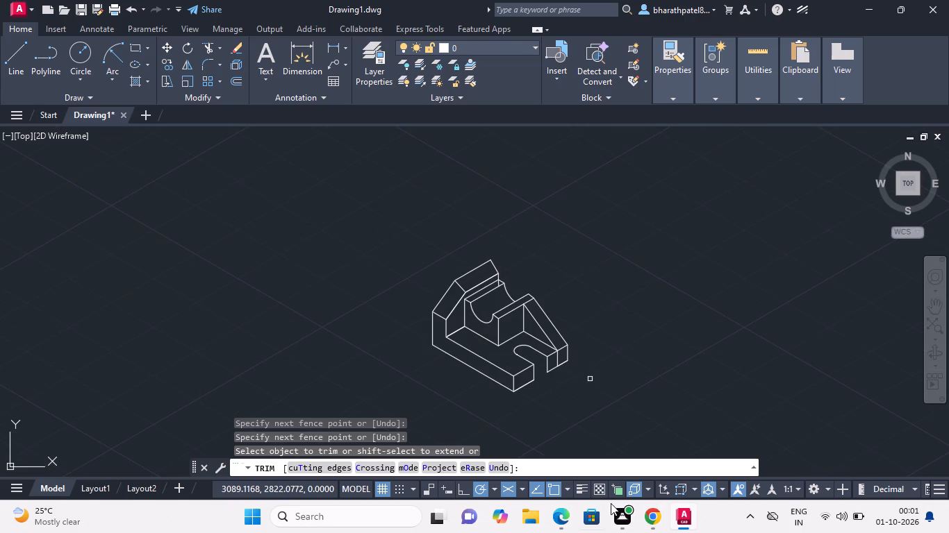
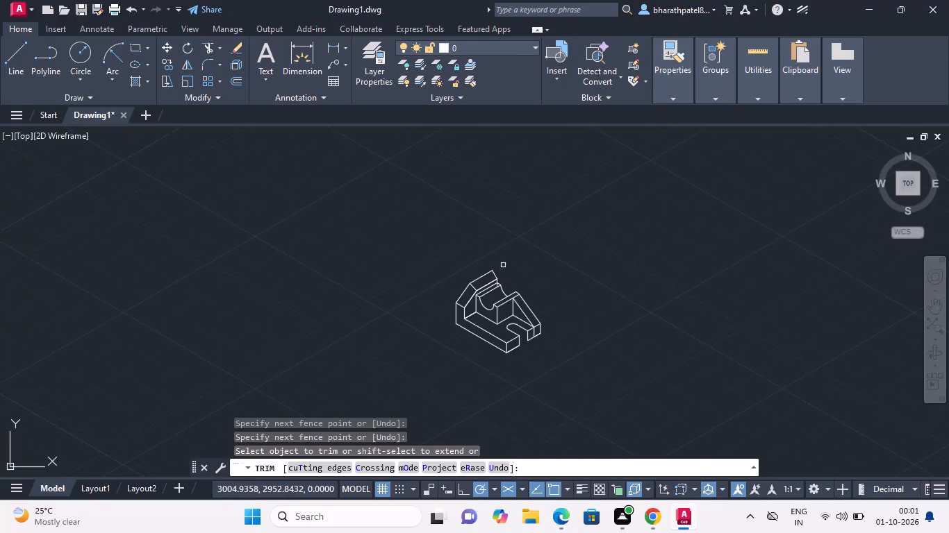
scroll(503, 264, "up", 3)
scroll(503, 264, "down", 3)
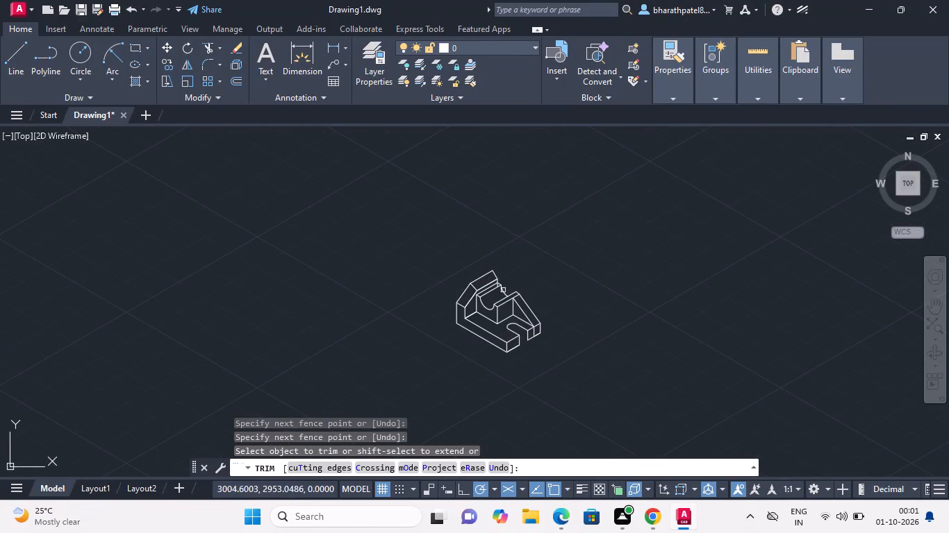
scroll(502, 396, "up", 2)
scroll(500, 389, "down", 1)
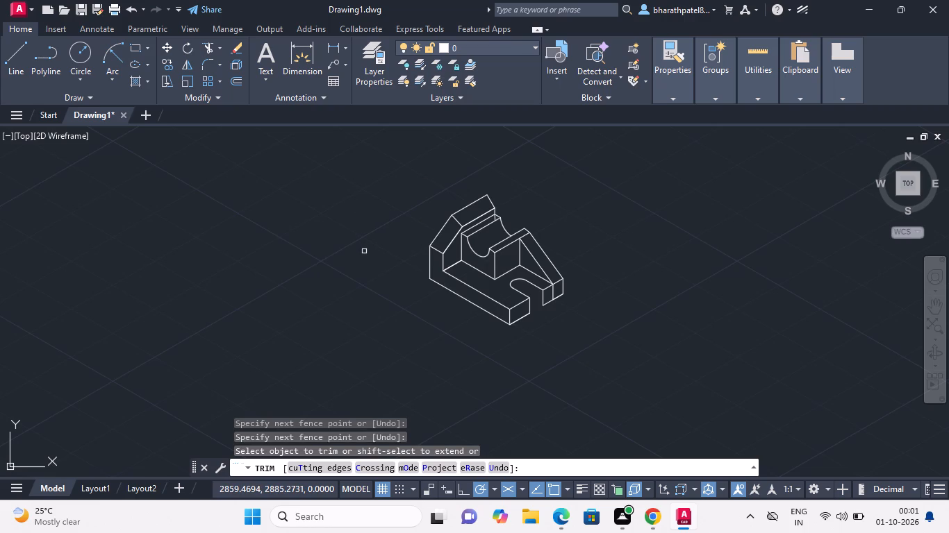
Save the finished isometric drawing as Drawing1 in the Documents folder, in AutoCAD 2018 Drawing (*.dwg) format.
key("ctrl+s")
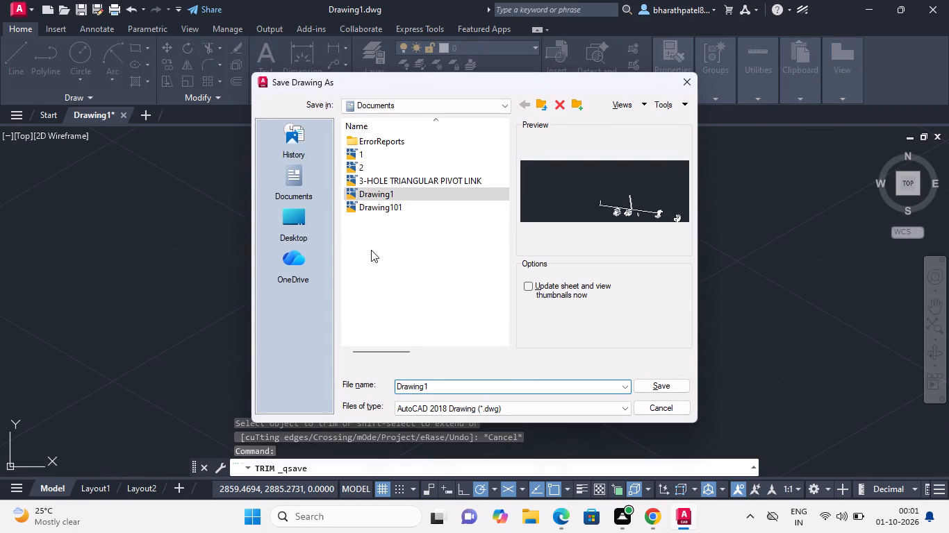
scroll(684, 300, "down", 3)
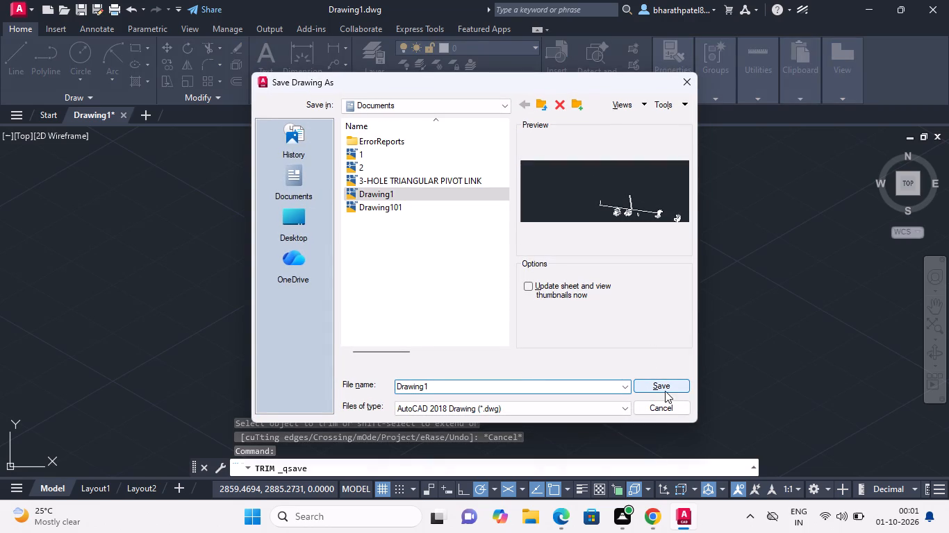
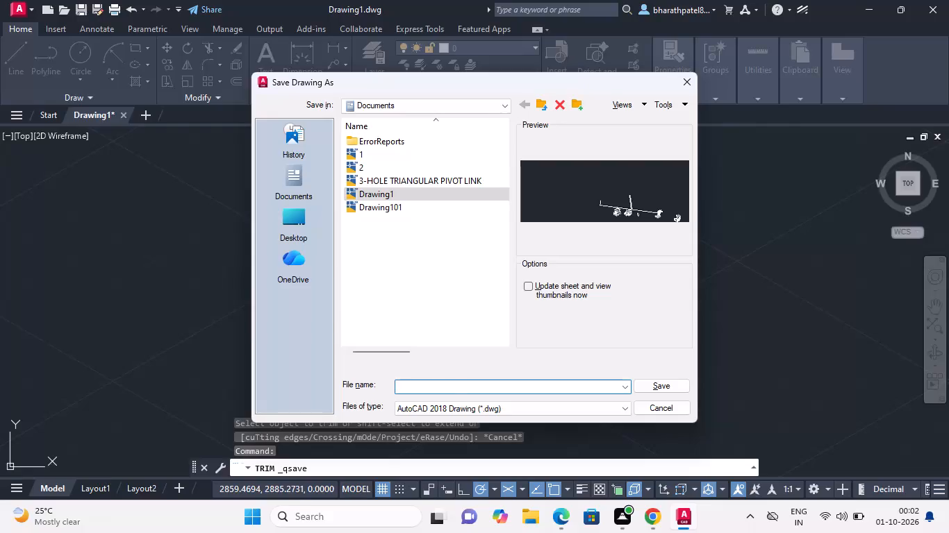
Save the drawing as SHAFT SADDLE in the Documents folder, in AutoCAD 2018 Drawing (*.dwg) format.
key("ctrl+v")
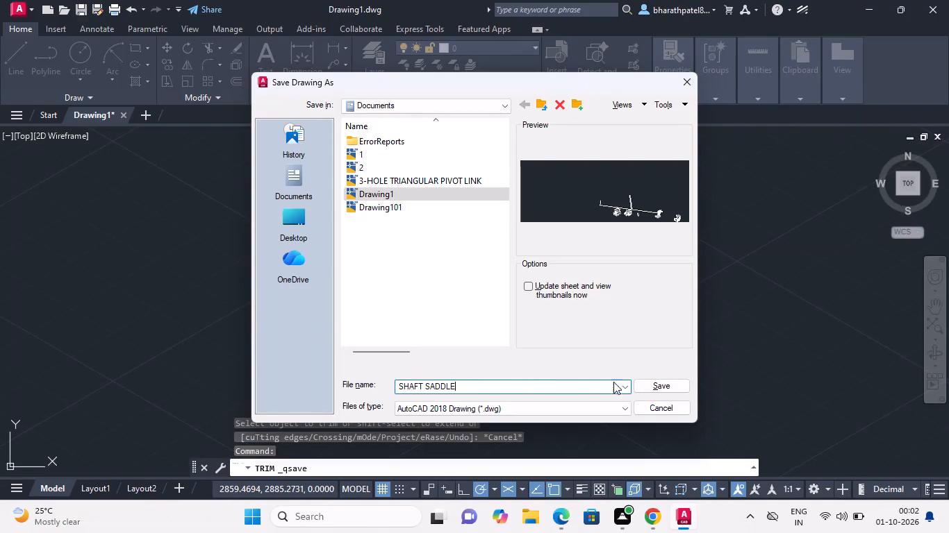
left_click(668, 387)
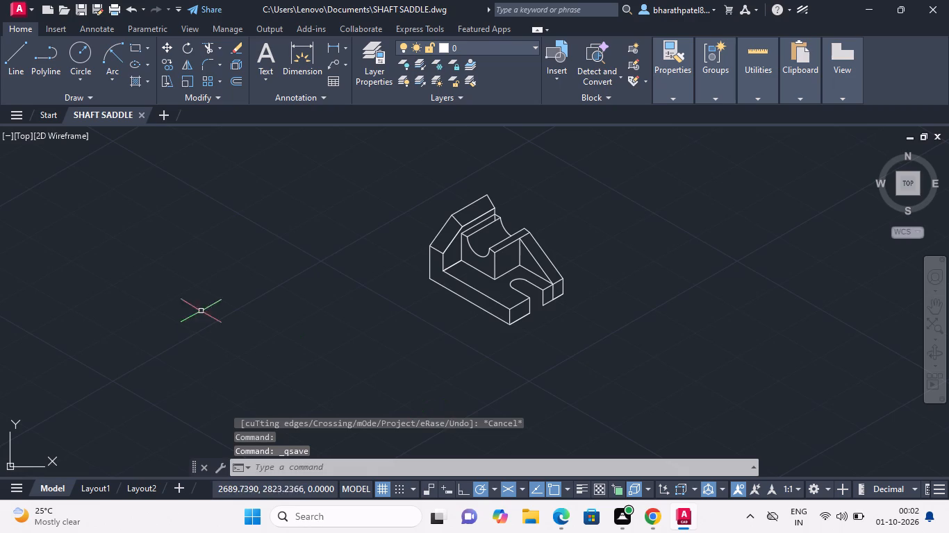
Set up a plot with DWG To PDF.pc3, landscape orientation, centred, on ISO full bleed A4 (297.00 x 210.00 MM) paper.
left_click(115, 10)
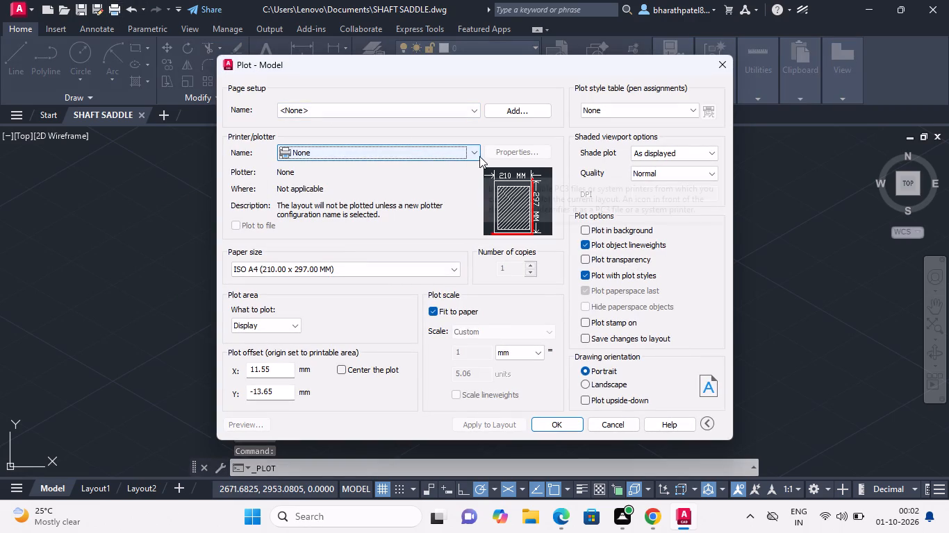
left_click(475, 153)
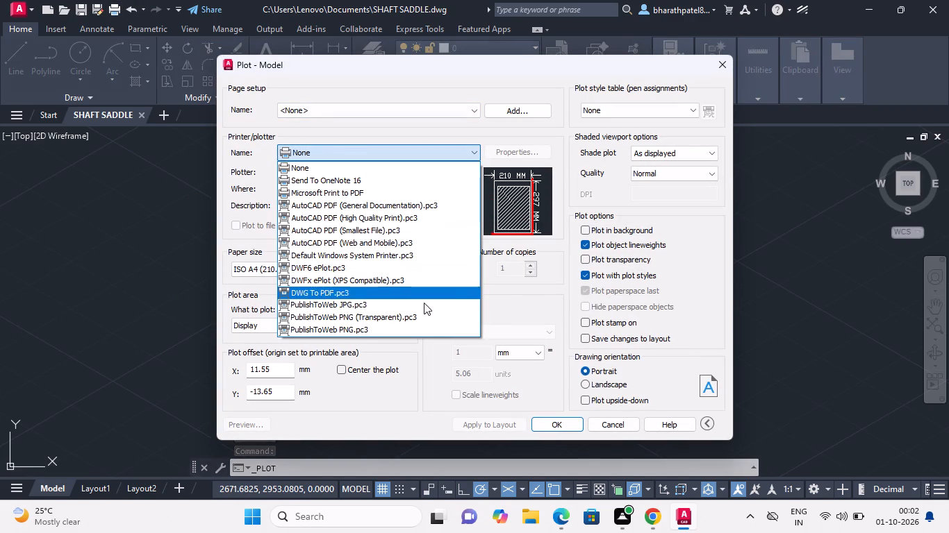
left_click(422, 290)
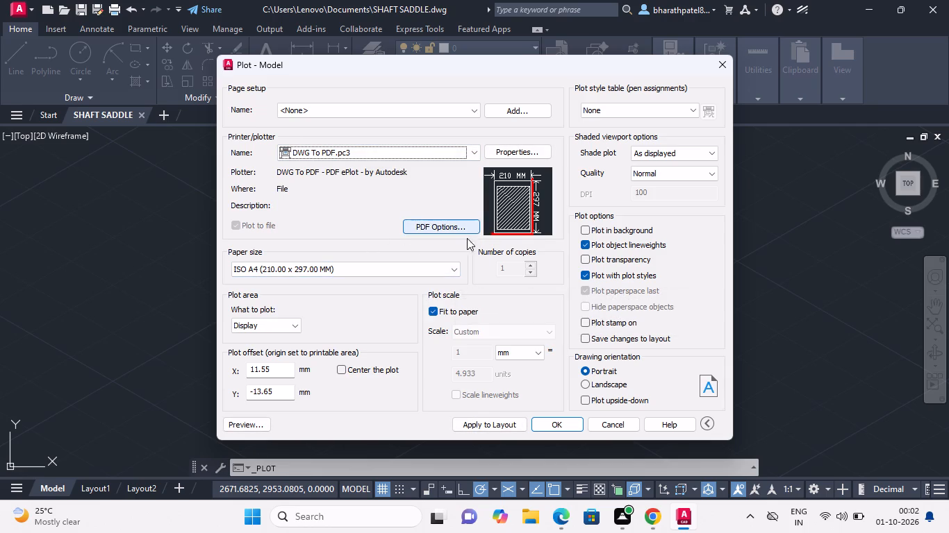
left_click(582, 382)
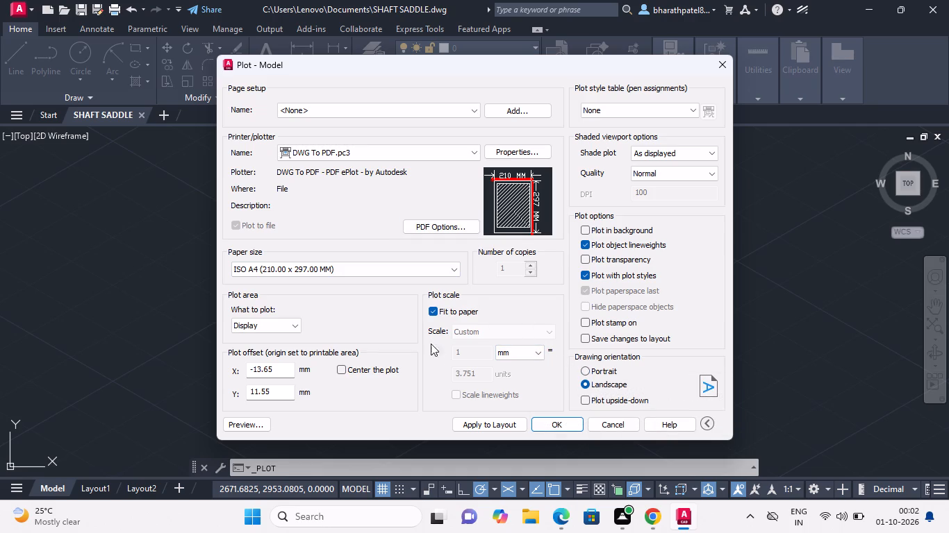
left_click(337, 368)
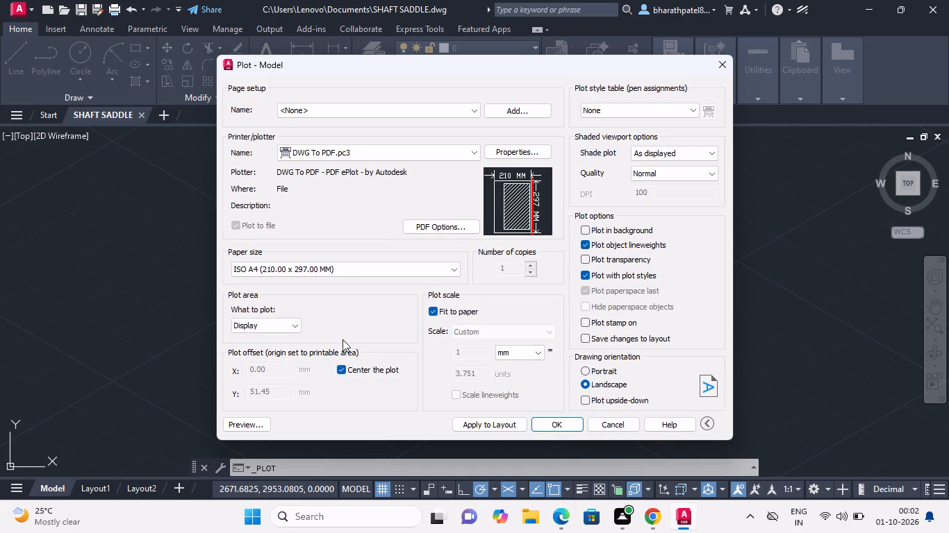
left_click(396, 271)
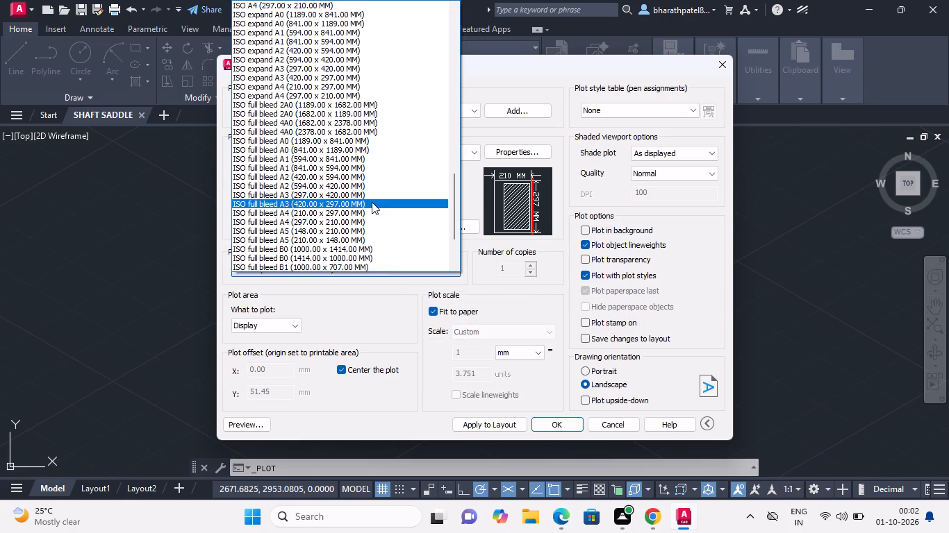
left_click(370, 219)
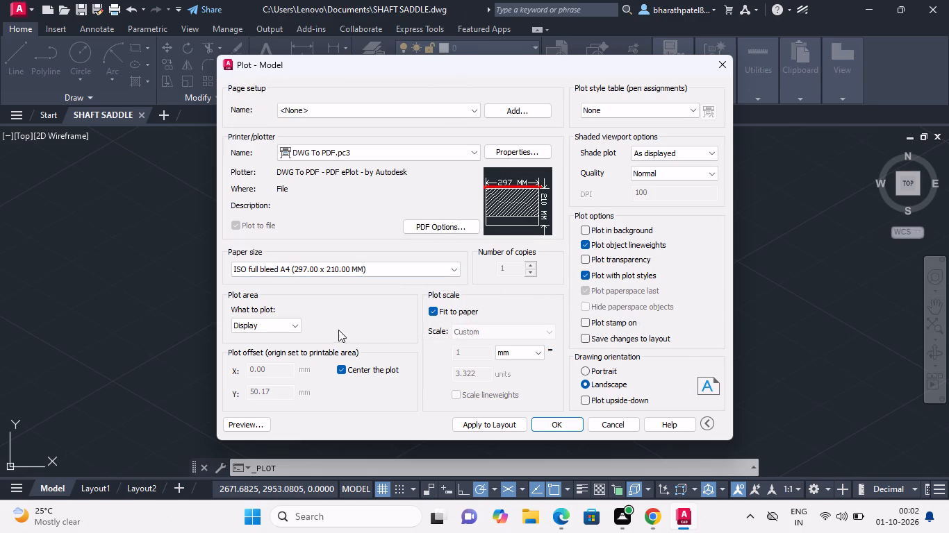
Set the plot area to a window enclosing the whole isometric part.
left_click(288, 328)
left_click(279, 367)
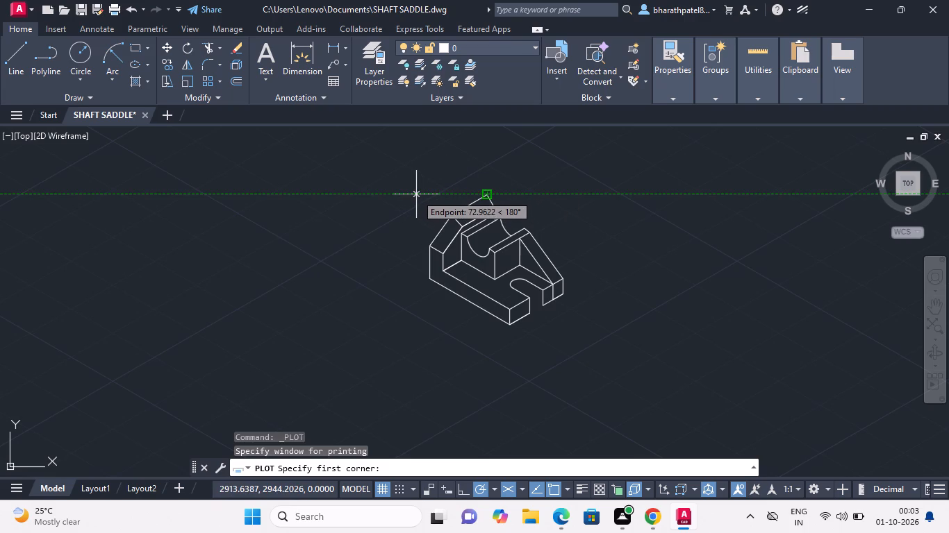
left_click_drag(416, 194, 566, 353)
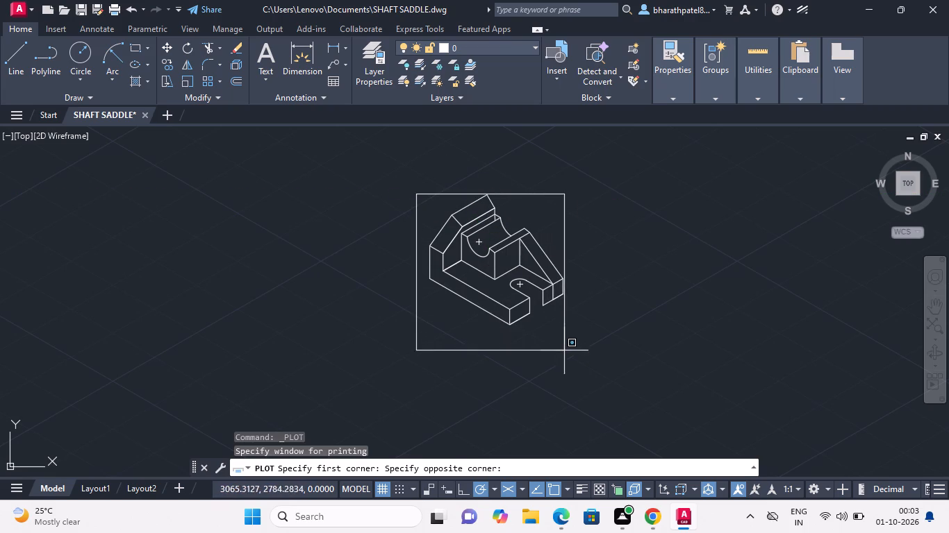
left_click_drag(566, 353, 588, 333)
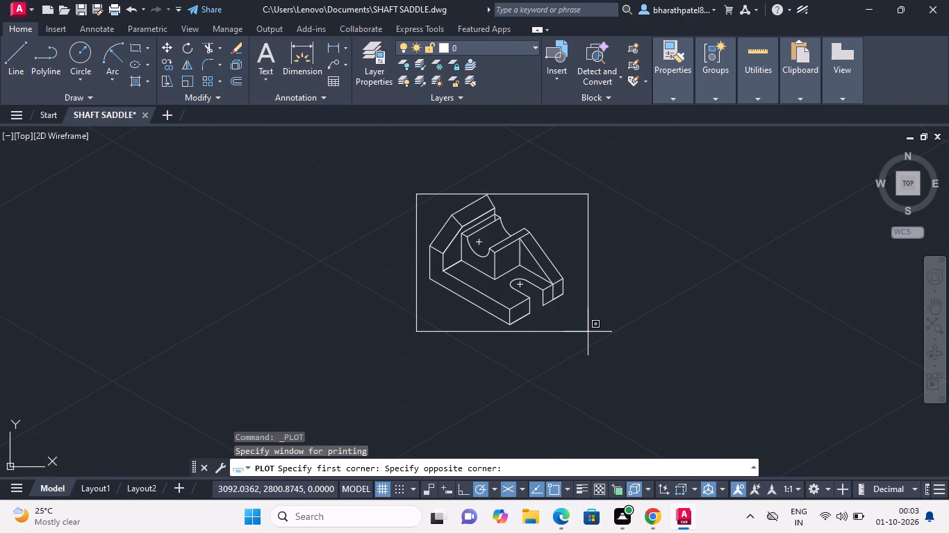
left_click(588, 332)
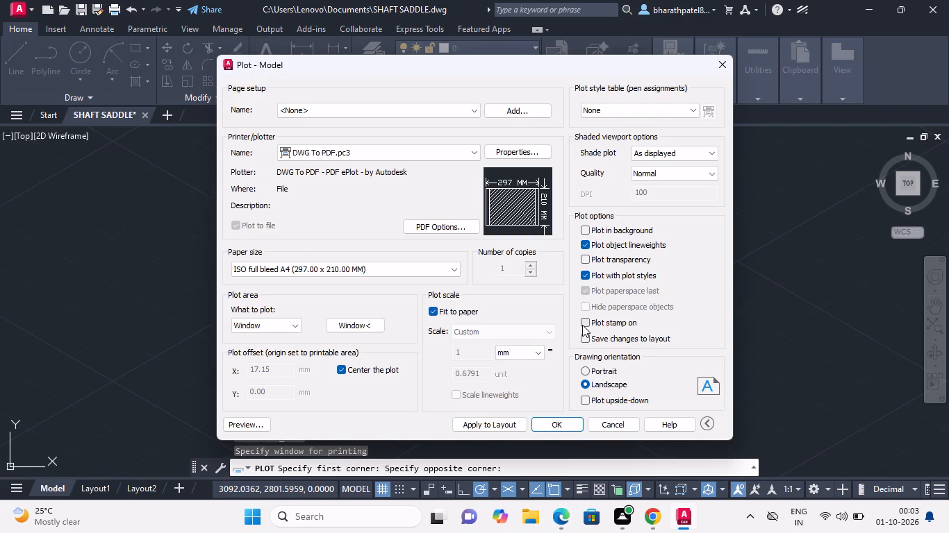
Plot the drawing to SHAFT SADDLE-Model.pdf in the Documents folder.
left_click(542, 423)
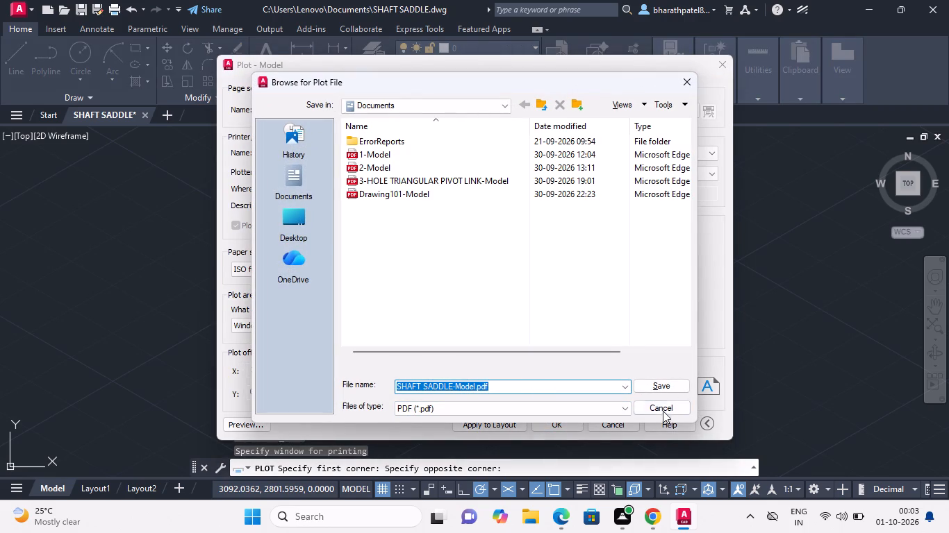
left_click(666, 387)
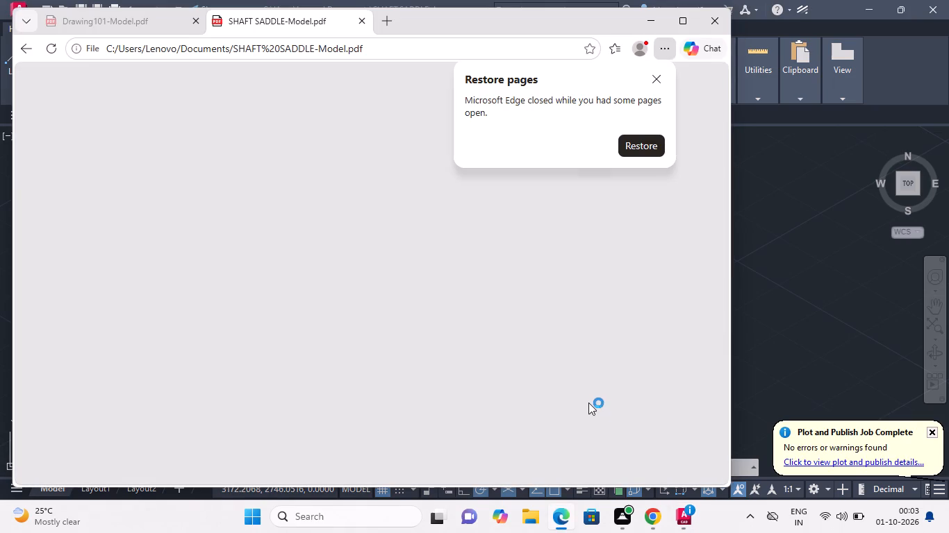
Review the part in the plotted PDF in Microsoft Edge and close the browser window.
scroll(543, 288, "down", 1)
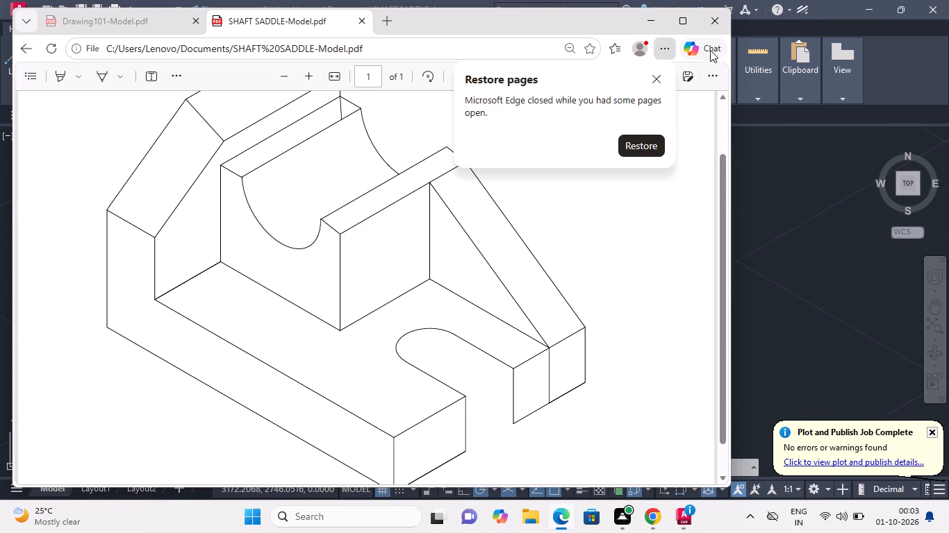
left_click(705, 25)
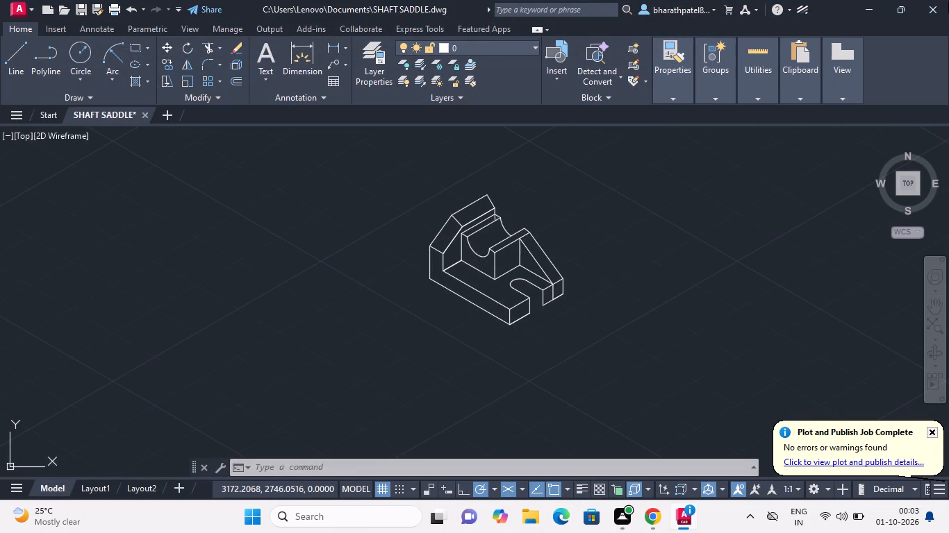
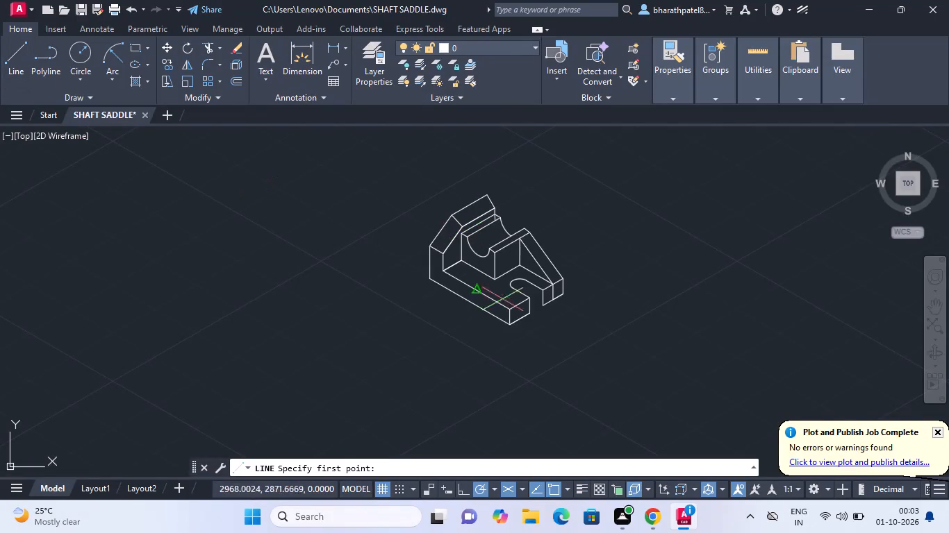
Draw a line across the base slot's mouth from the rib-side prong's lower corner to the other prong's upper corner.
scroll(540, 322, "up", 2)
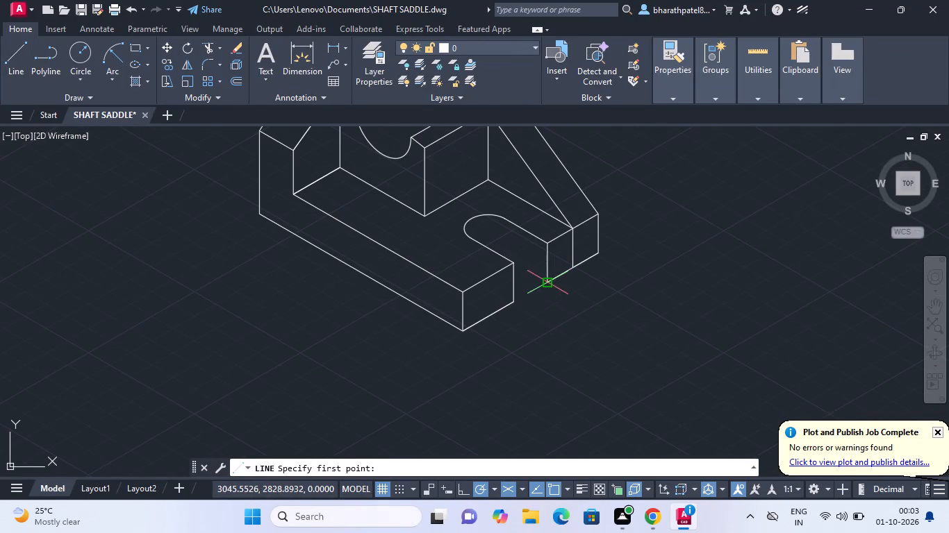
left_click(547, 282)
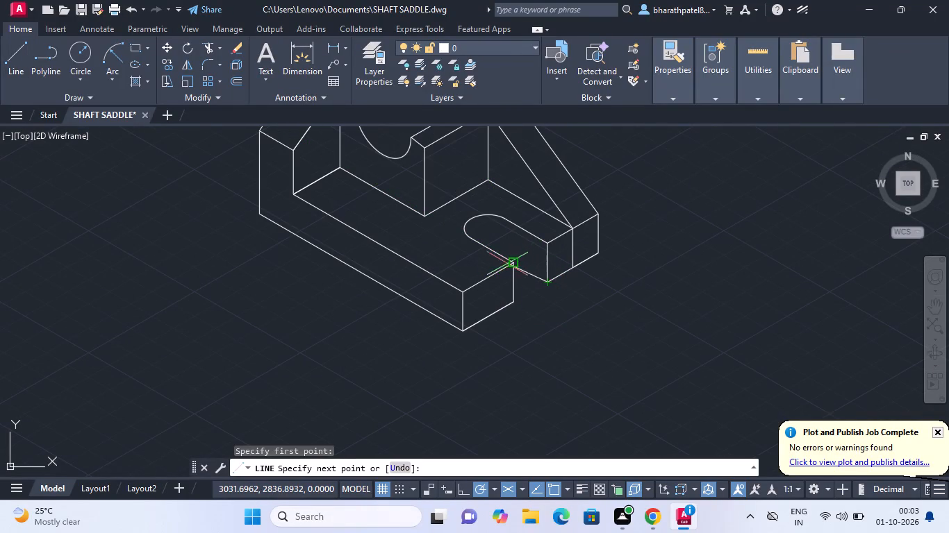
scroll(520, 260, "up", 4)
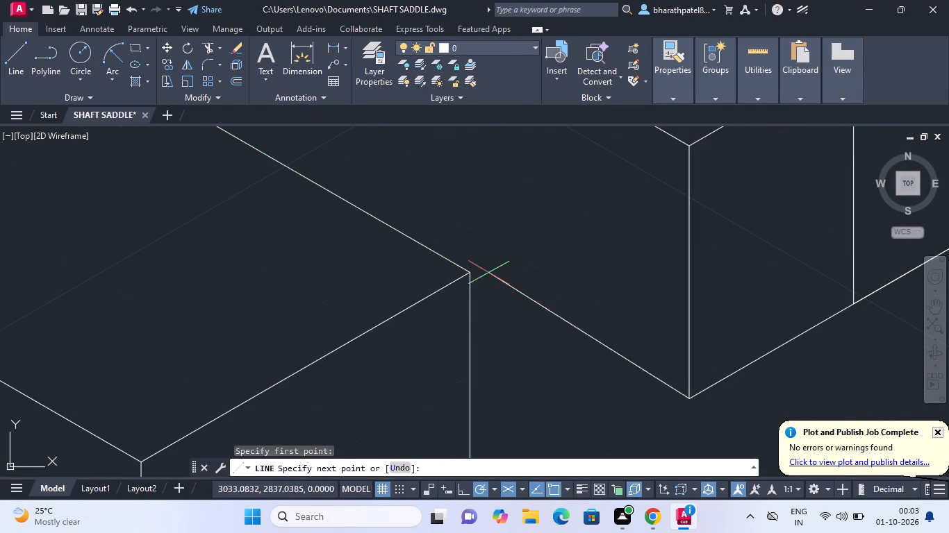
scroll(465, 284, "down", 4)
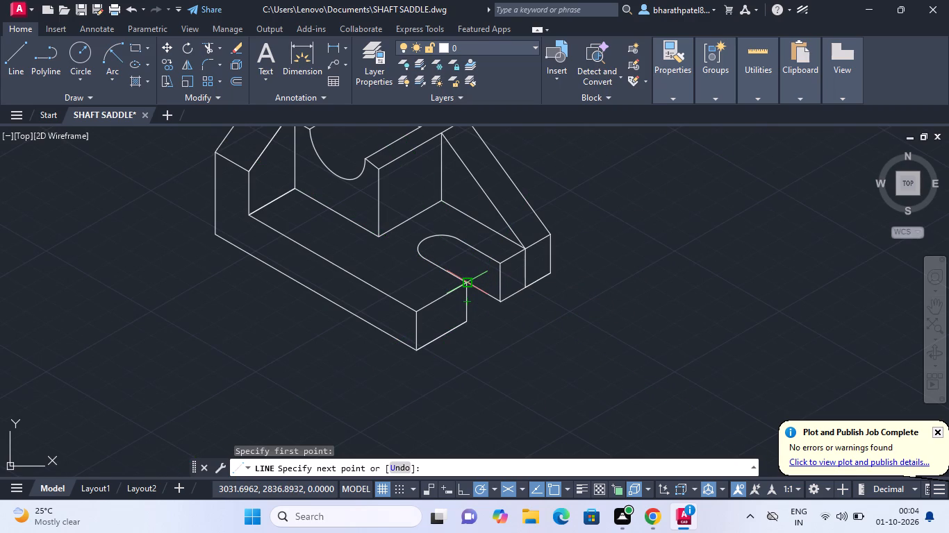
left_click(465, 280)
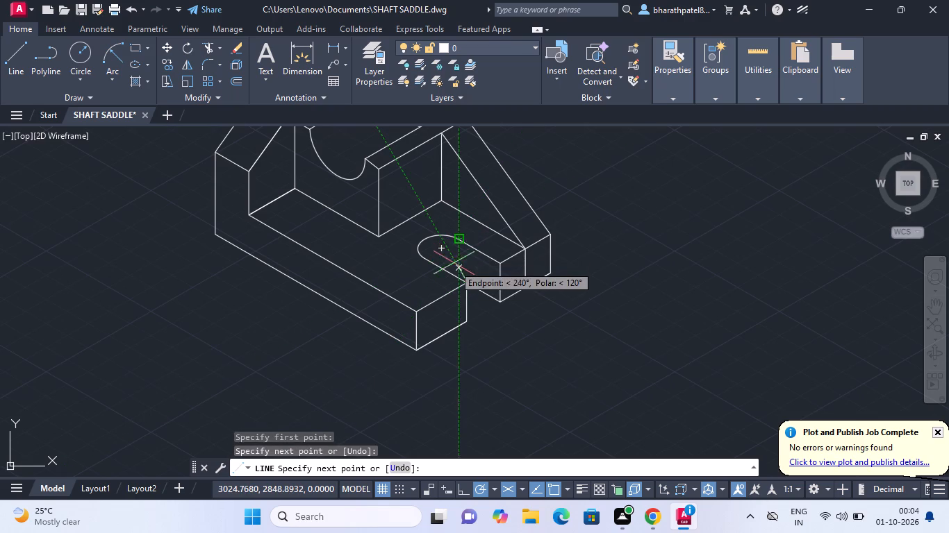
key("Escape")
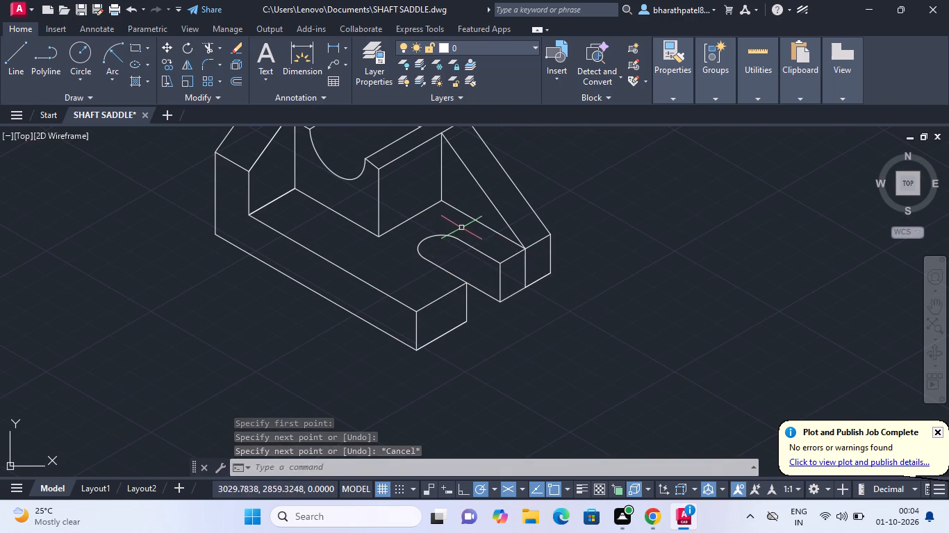
Draw a vertical line straight down from the rib-side end of the slot's rounded arc to below the base.
left_click(23, 46)
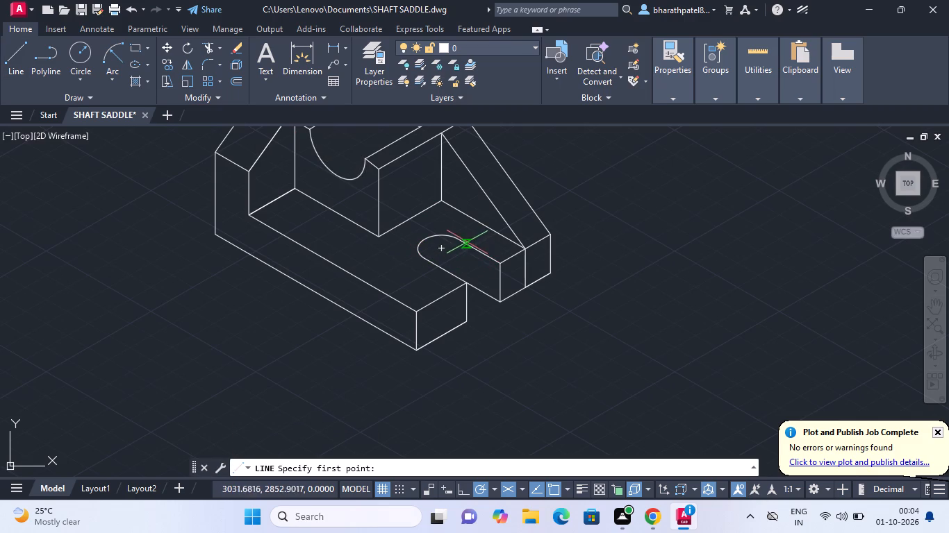
left_click(460, 239)
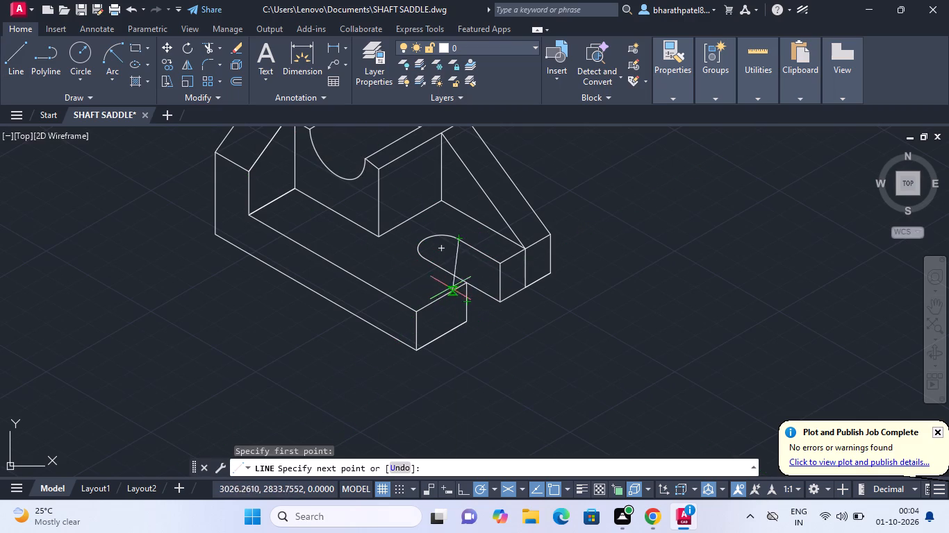
left_click(456, 377)
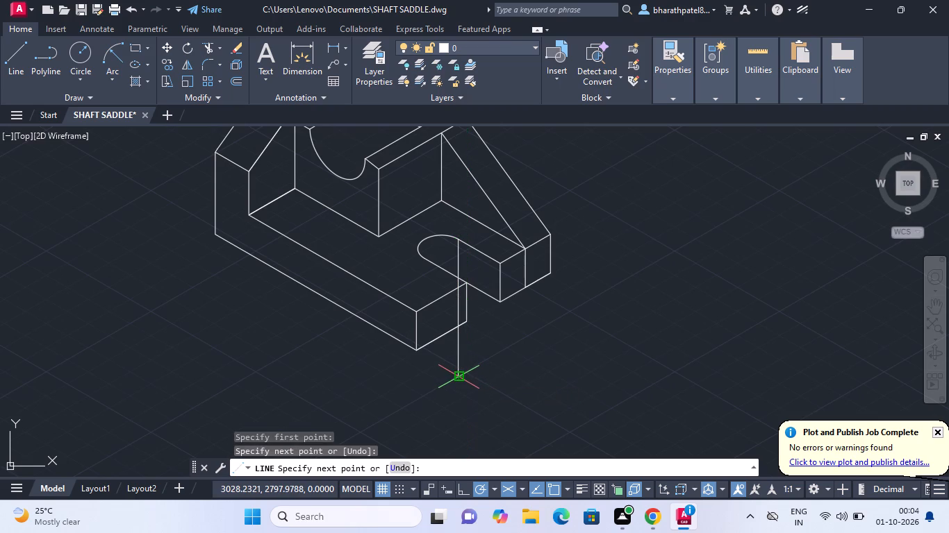
key("Escape")
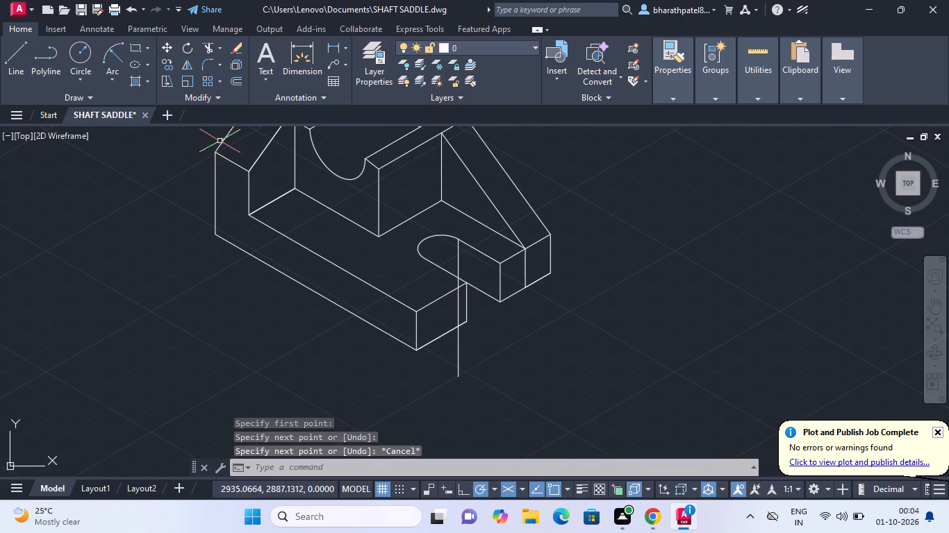
Trim the new vertical line so that it ends at the slot's near edge.
left_click(204, 49)
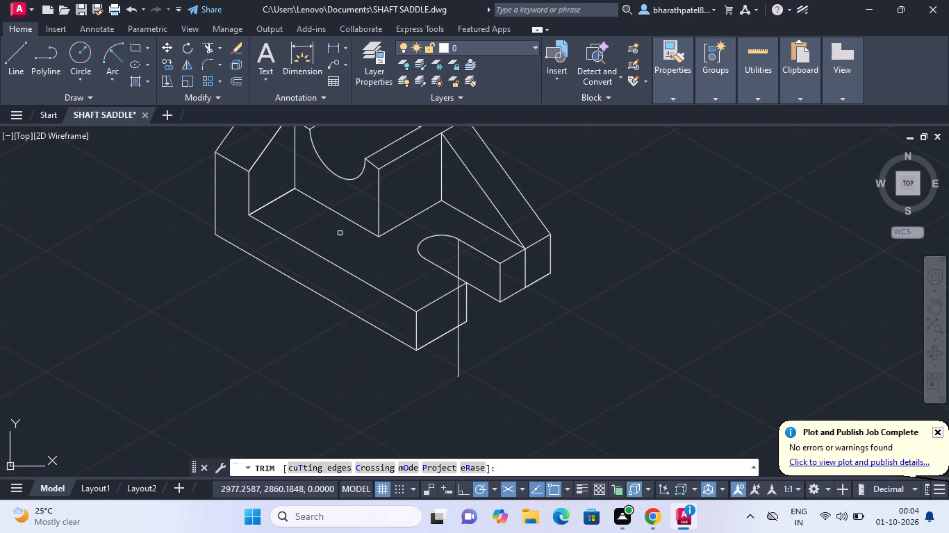
left_click(458, 361)
left_click(457, 306)
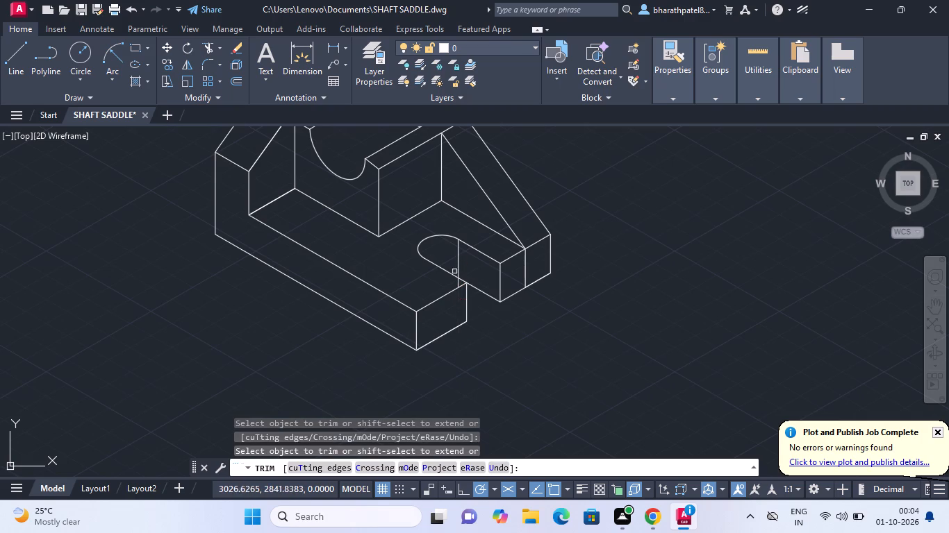
scroll(458, 288, "up", 4)
left_click(446, 249)
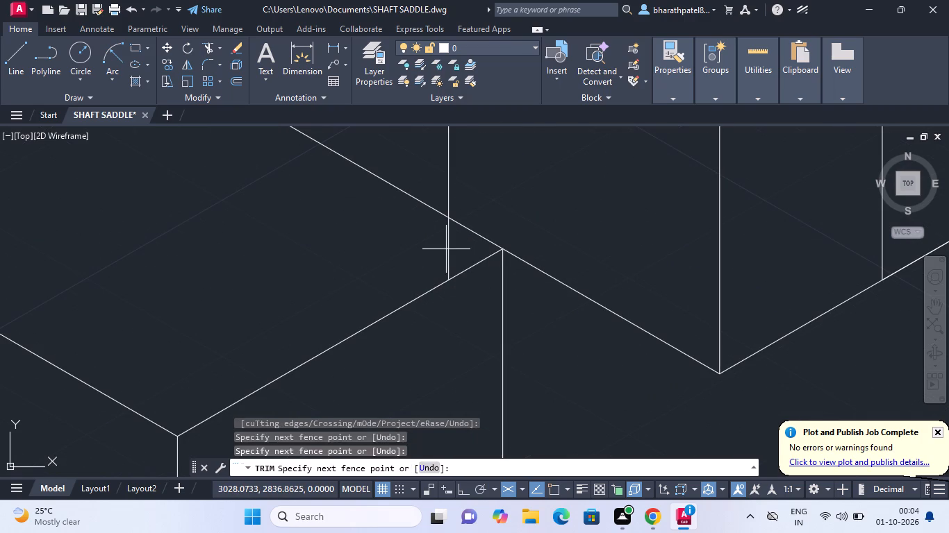
left_click(449, 247)
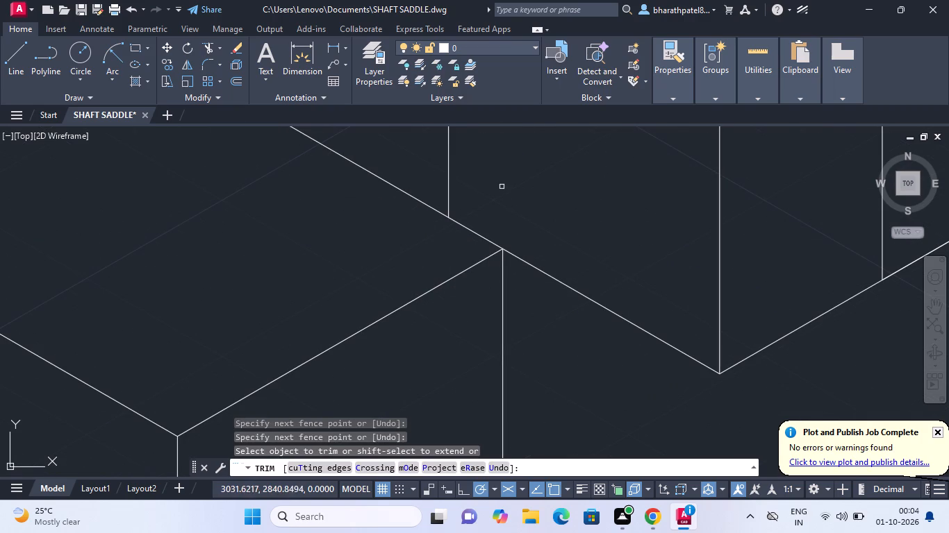
Trim away the line across the slot mouth and redraw it from the rib-side prong's lower corner to the vertical line's foot.
scroll(500, 189, "down", 5)
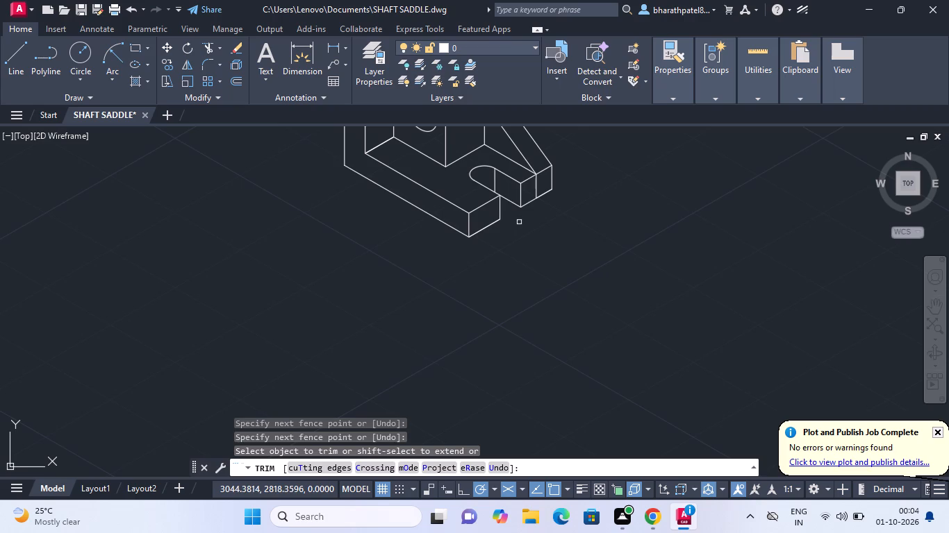
left_click(506, 198)
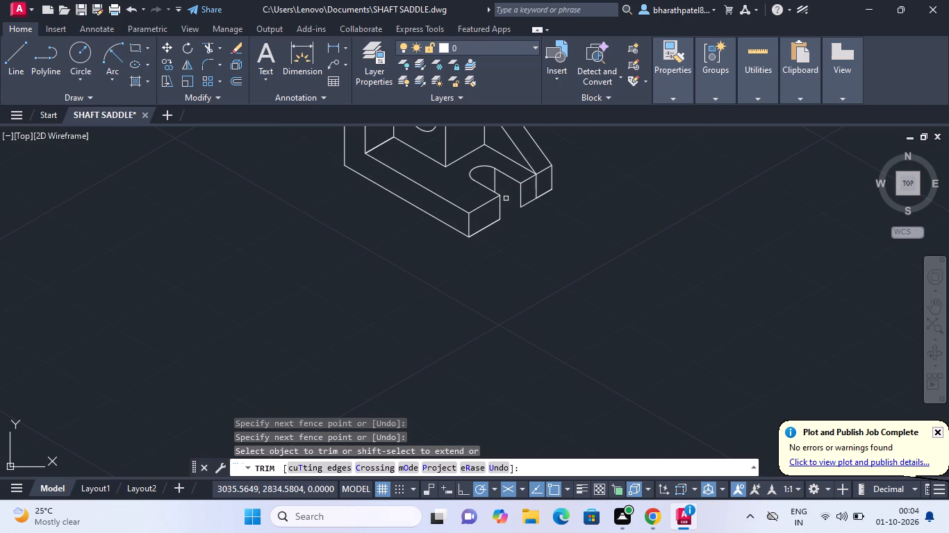
left_click(17, 54)
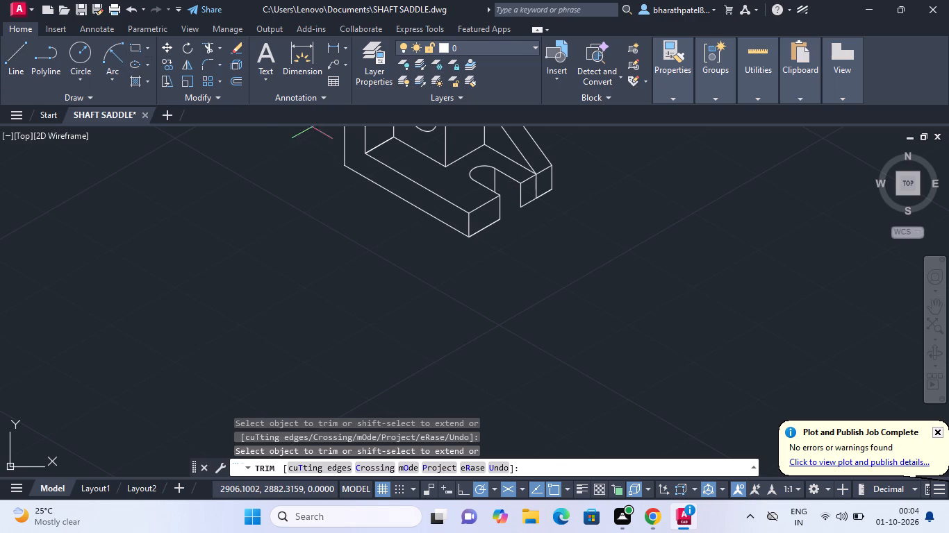
double_click(525, 208)
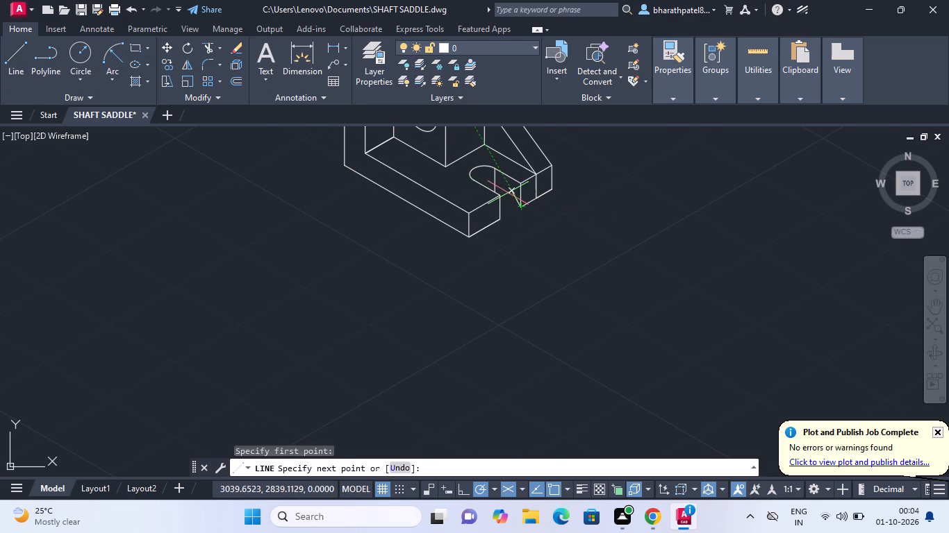
scroll(506, 193, "up", 4)
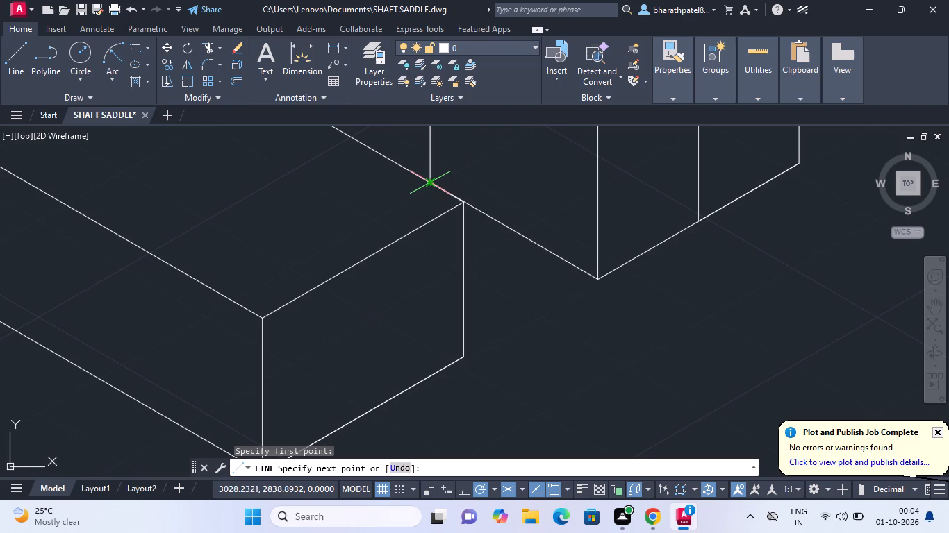
left_click(430, 183)
key("Escape")
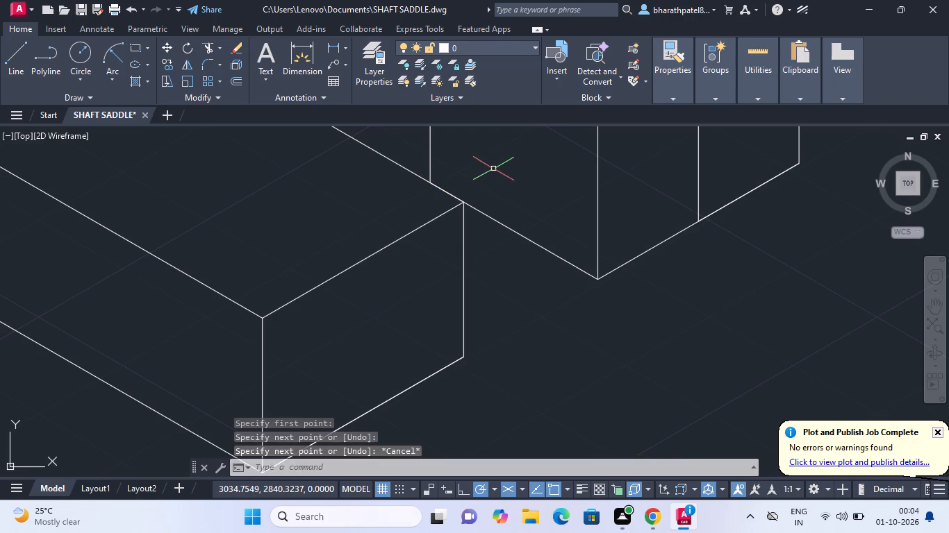
Join all the lines and curves of the isometric part with the Join command.
scroll(492, 170, "down", 5)
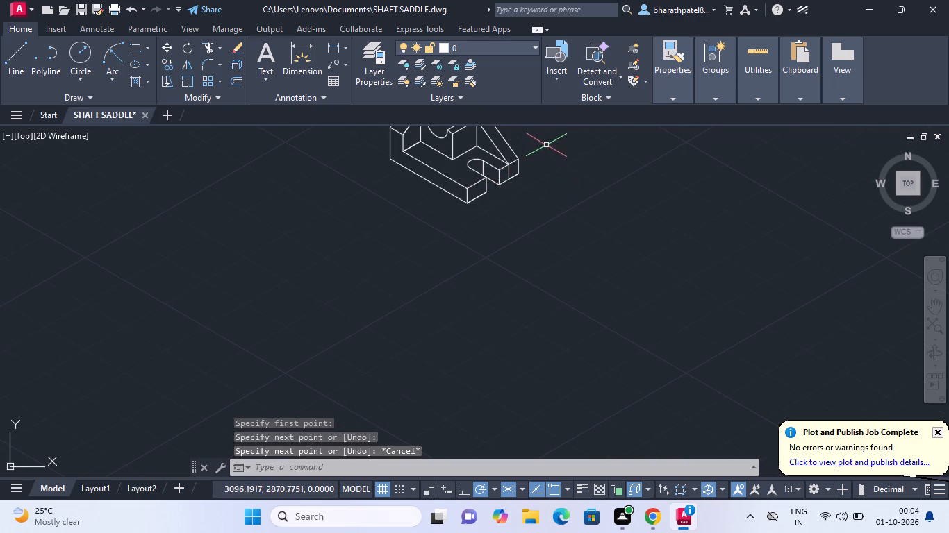
scroll(539, 144, "down", 1)
scroll(383, 221, "down", 1)
scroll(436, 168, "up", 2)
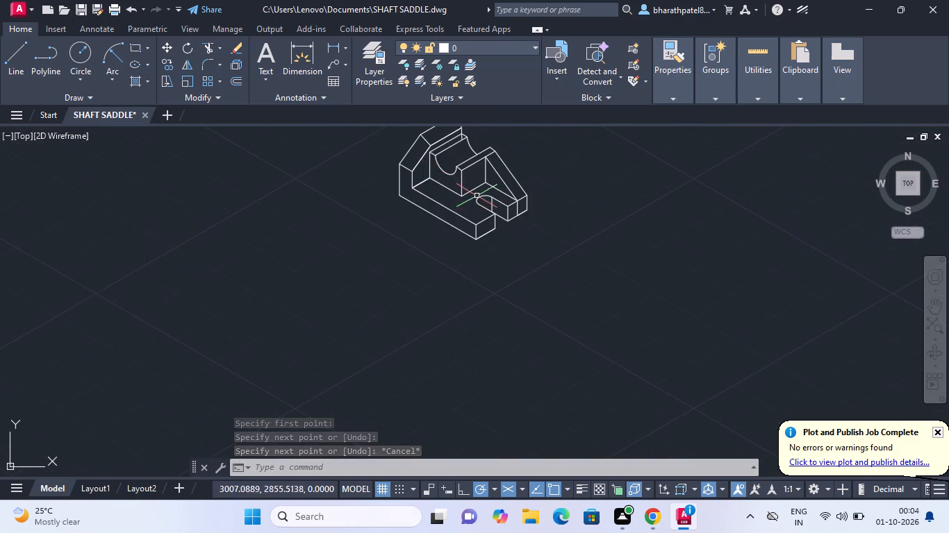
scroll(479, 196, "up", 3)
scroll(475, 203, "down", 3)
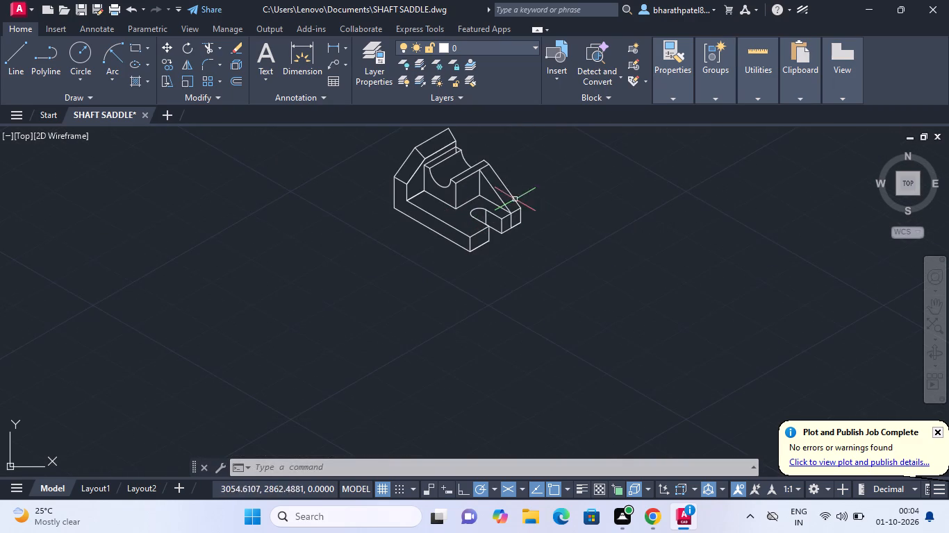
scroll(525, 187, "up", 1)
scroll(522, 193, "down", 3)
scroll(513, 153, "up", 2)
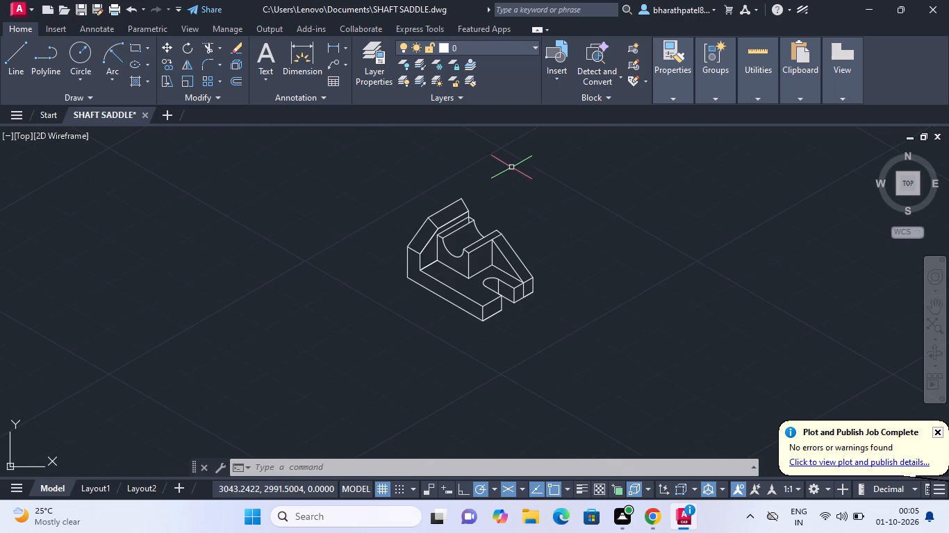
left_click_drag(346, 155, 348, 161)
left_click(556, 383)
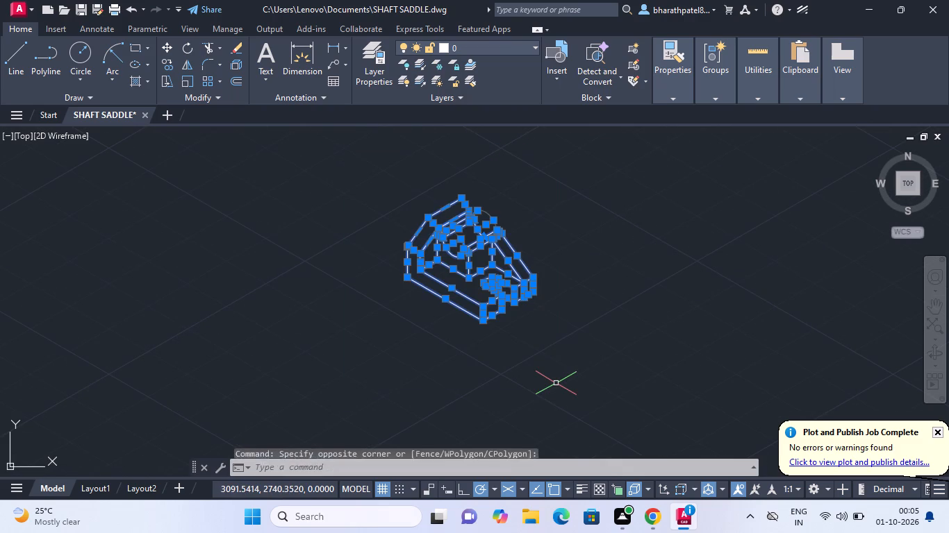
key("j")
key("Return")
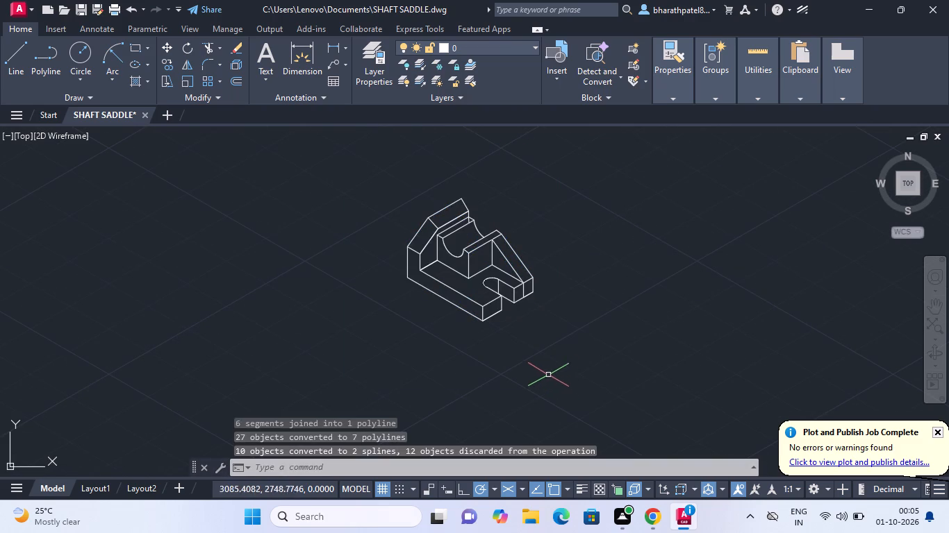
Run Join on the whole part three more times to merge any segments still separate.
left_click(324, 188)
left_click(590, 389)
key("j")
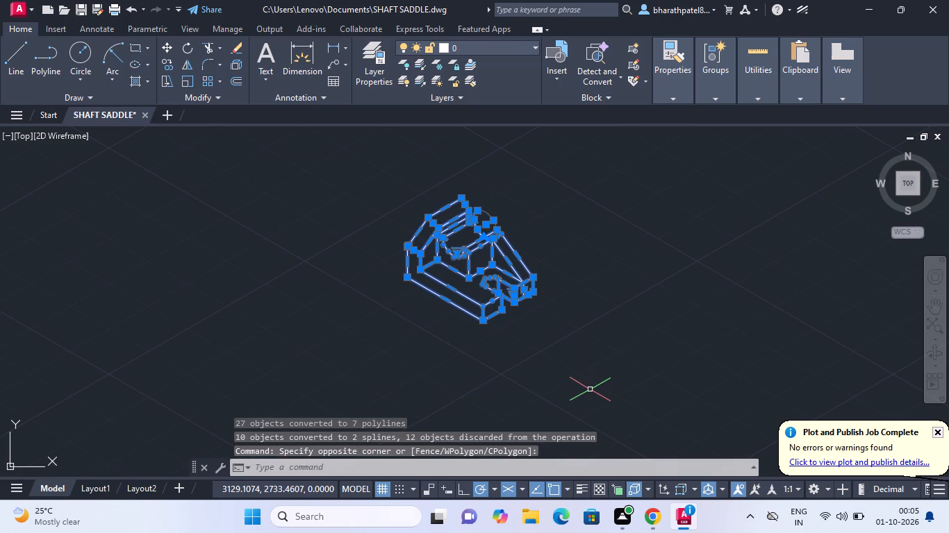
key("Return")
left_click(360, 168)
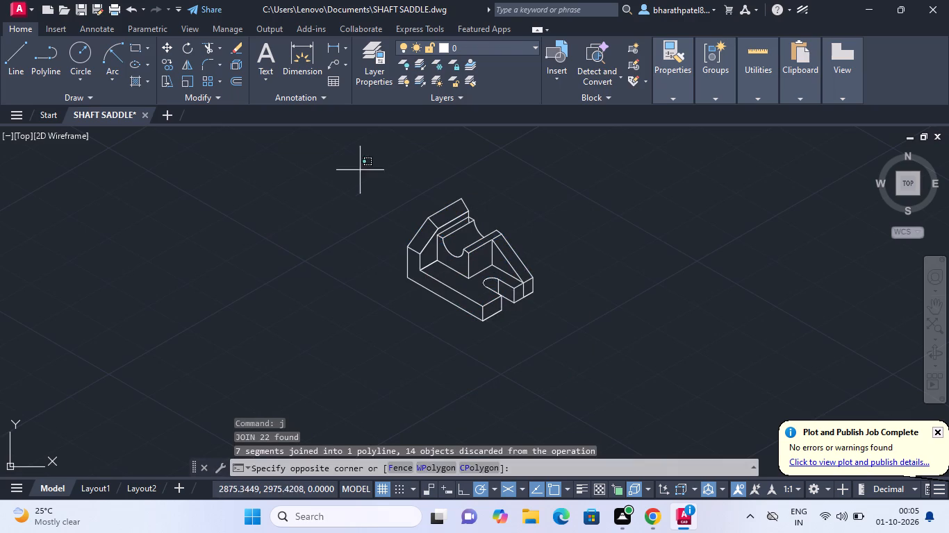
left_click(620, 414)
key("j")
key("Return")
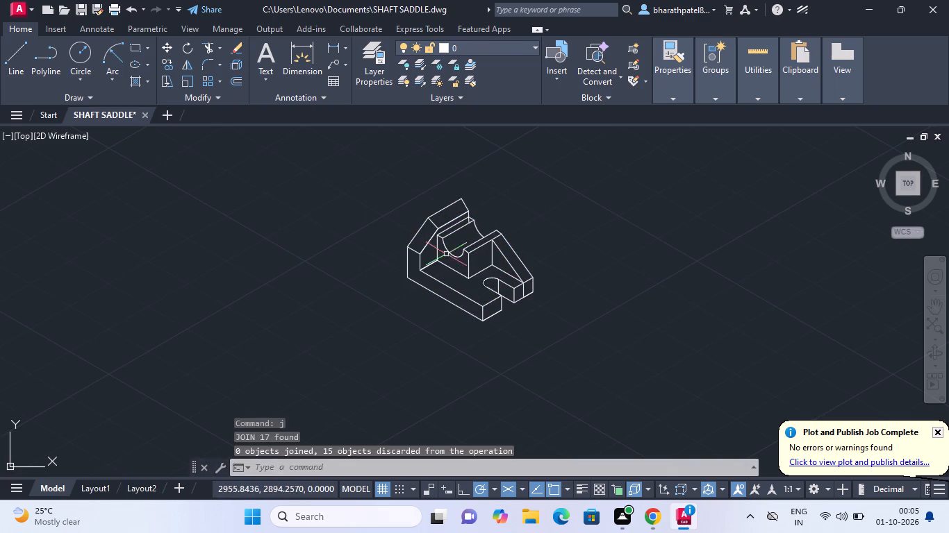
left_click(370, 175)
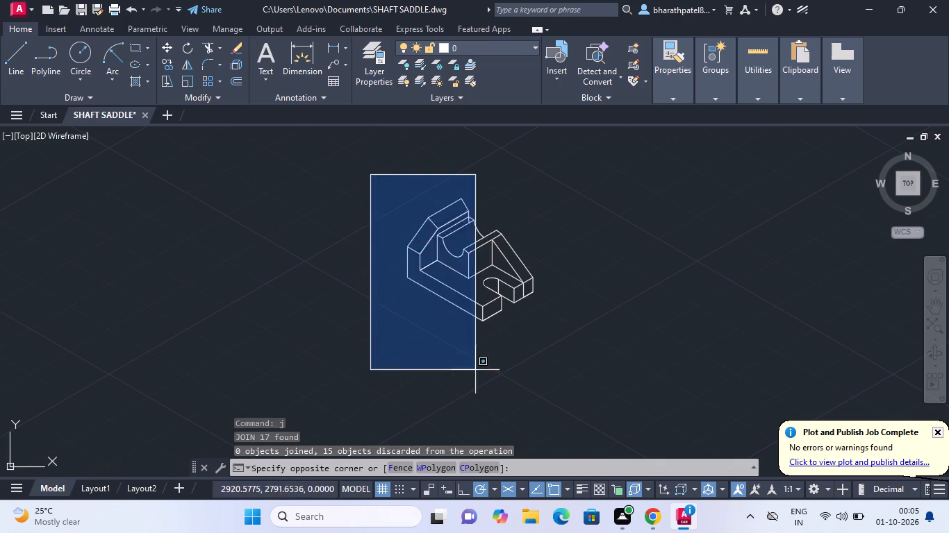
left_click(638, 400)
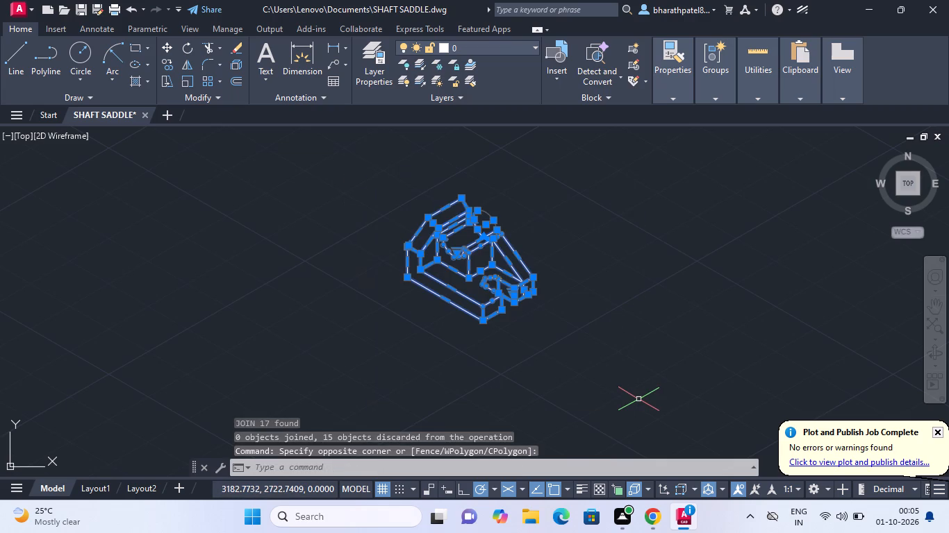
key("j")
key("Return")
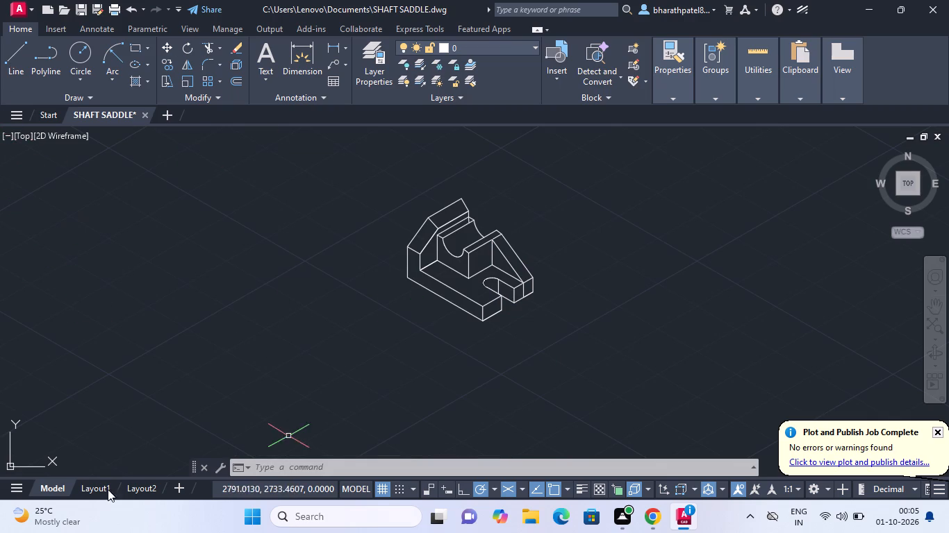
Start a linear two-colour gradient fill with the colours set to 153,27,30 and 205,32,39.
left_click(147, 80)
left_click(151, 125)
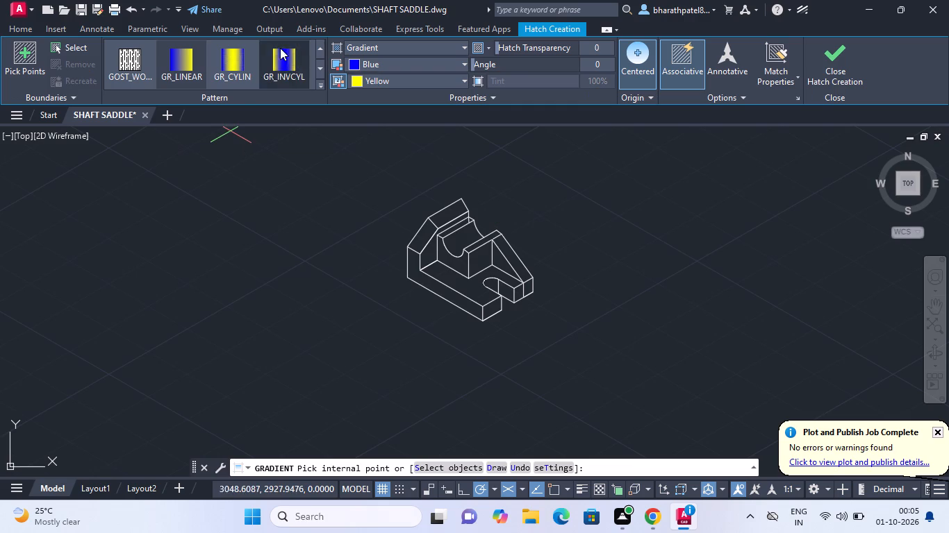
left_click(413, 62)
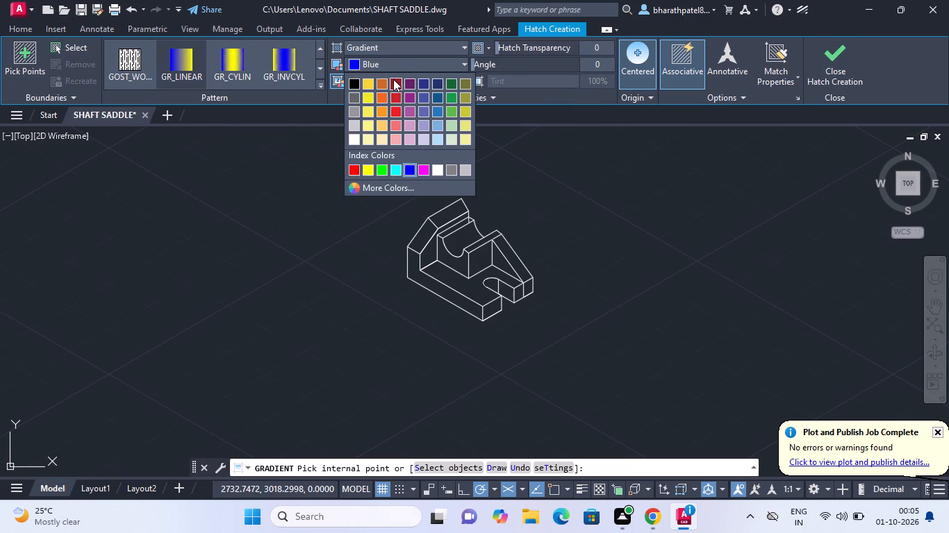
left_click(393, 79)
left_click(416, 81)
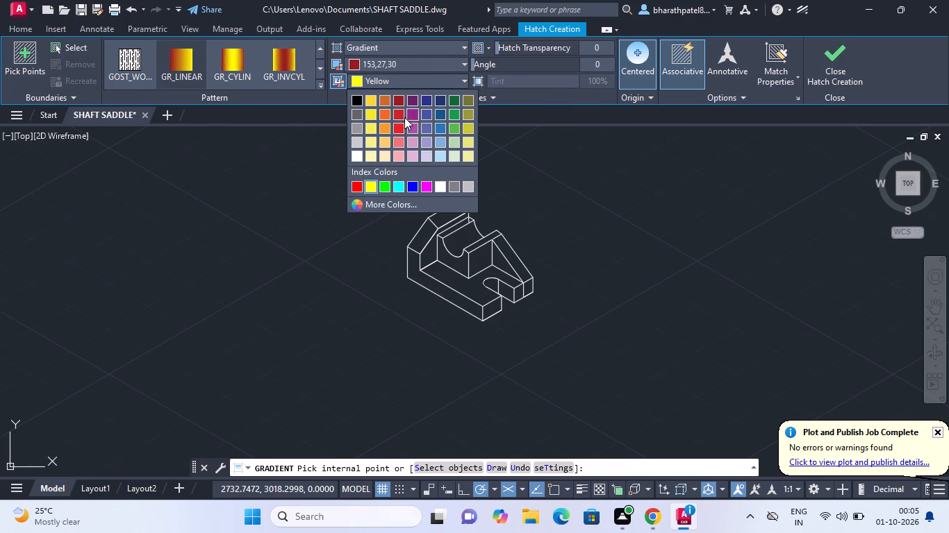
left_click(397, 111)
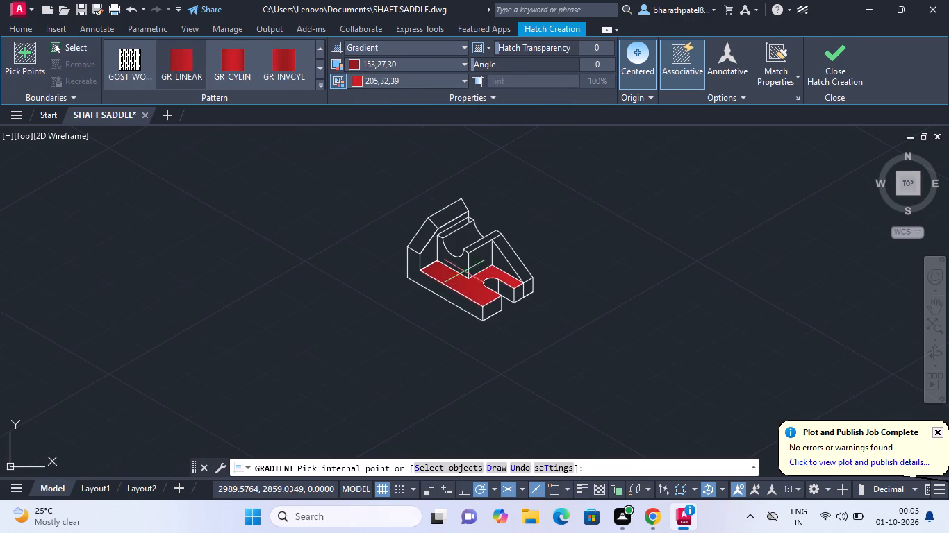
Apply the gradient to the saddle block's end and front faces, the curved seat, the rib's sloping and triangular faces, and the base top.
left_click(477, 267)
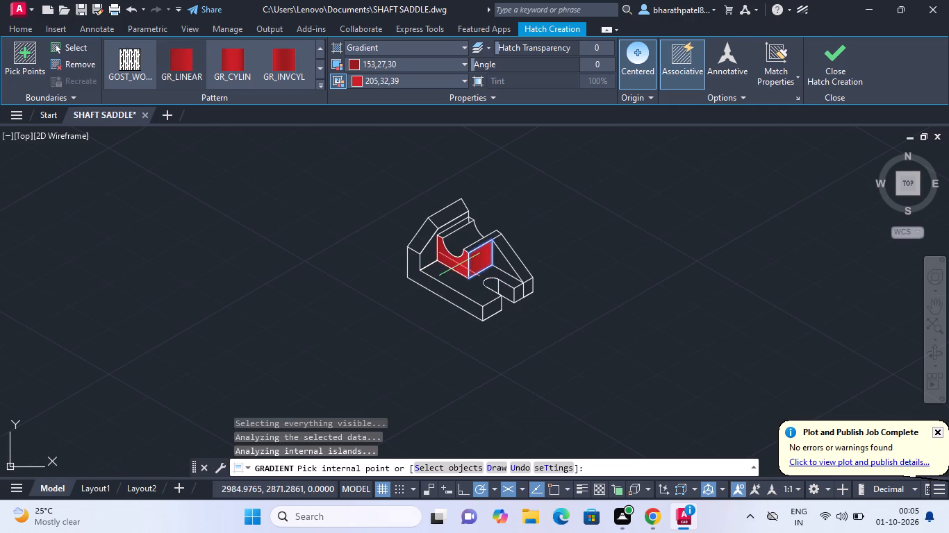
left_click(456, 263)
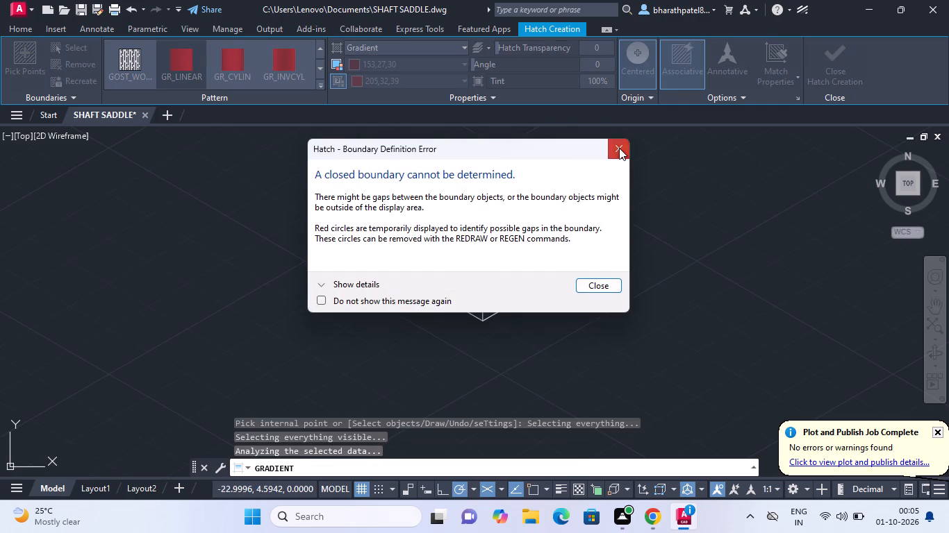
left_click(619, 148)
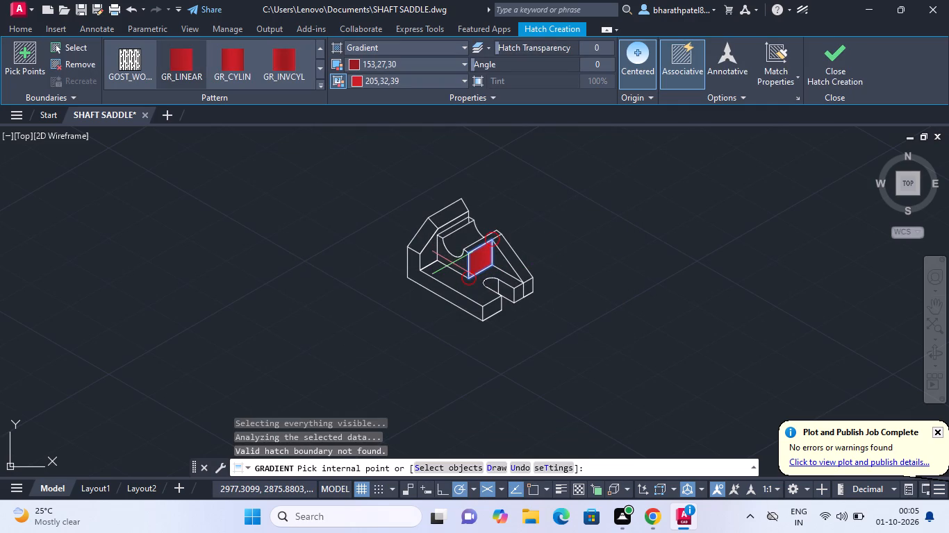
left_click(452, 263)
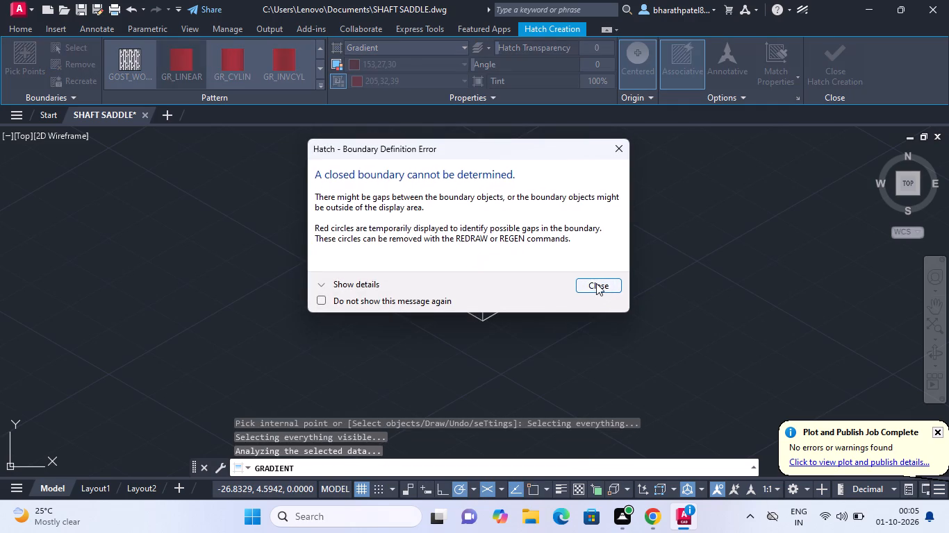
left_click(596, 283)
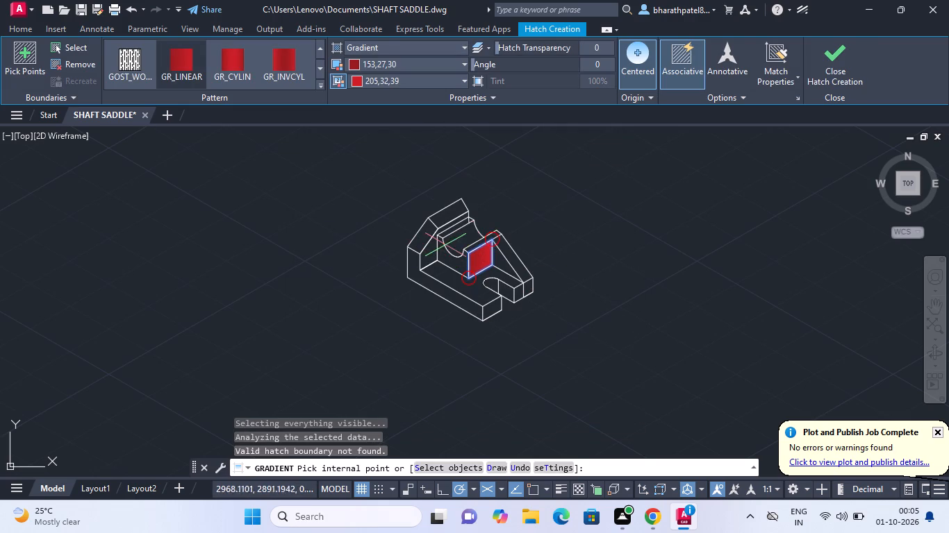
left_click(461, 234)
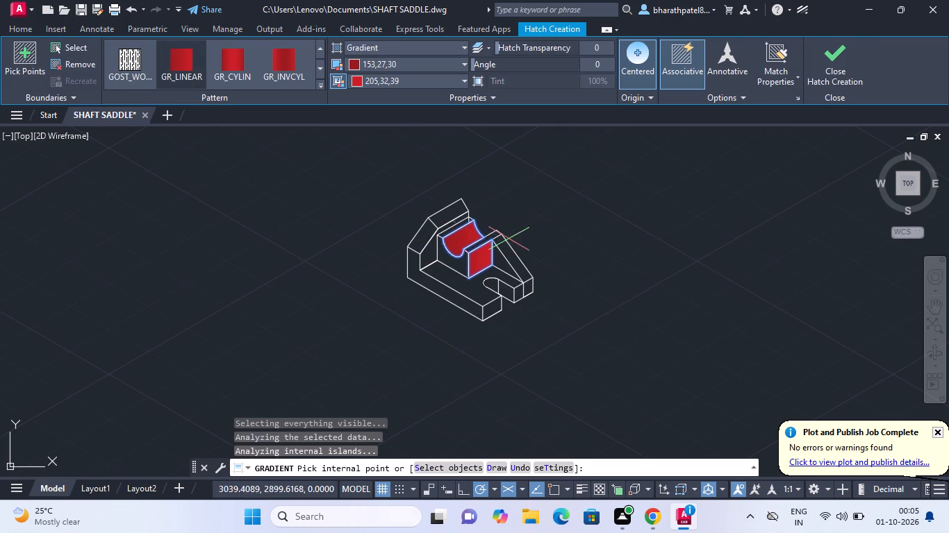
left_click(510, 261)
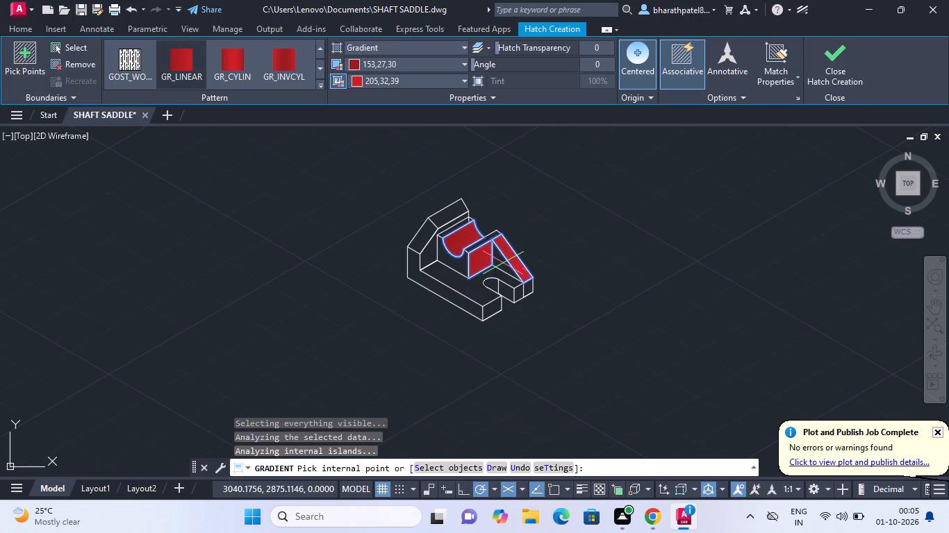
left_click(506, 262)
left_click(480, 281)
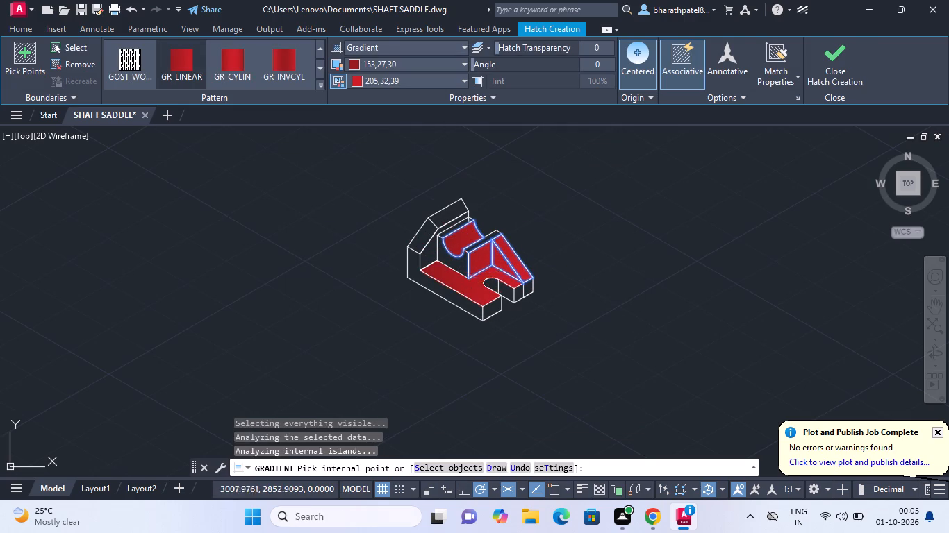
left_click(454, 259)
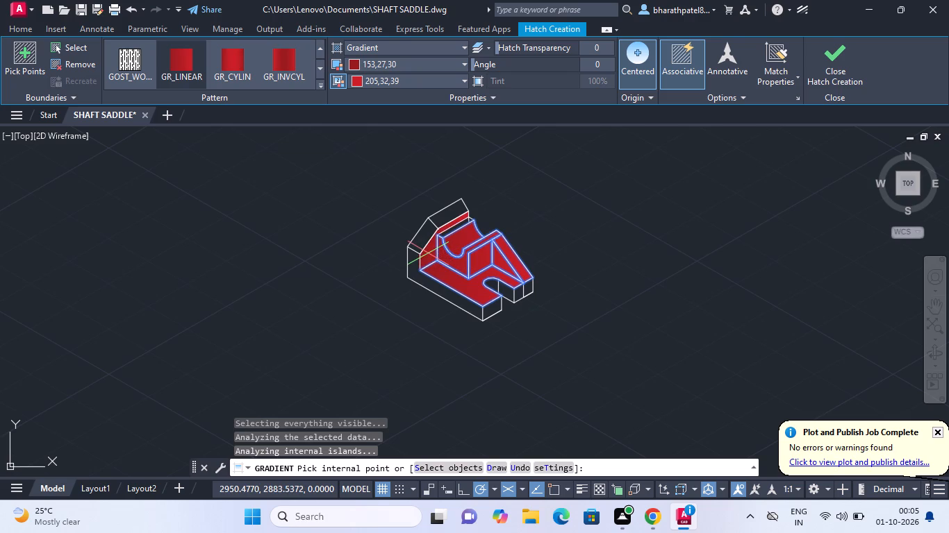
Fill the tall end wall's inner, top and chamfered faces, plus the base's long side face and its end face beside the slot.
left_click(428, 253)
left_click(454, 208)
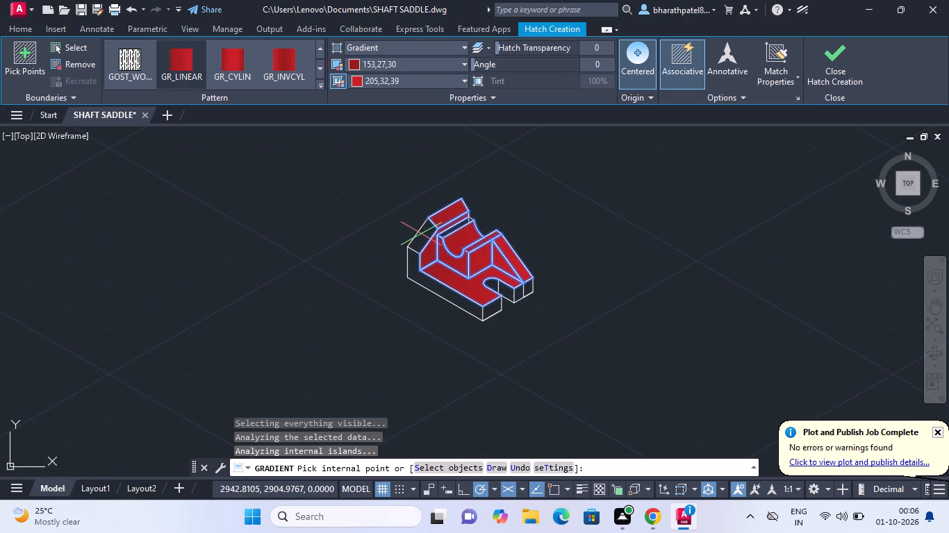
left_click(421, 235)
left_click(410, 266)
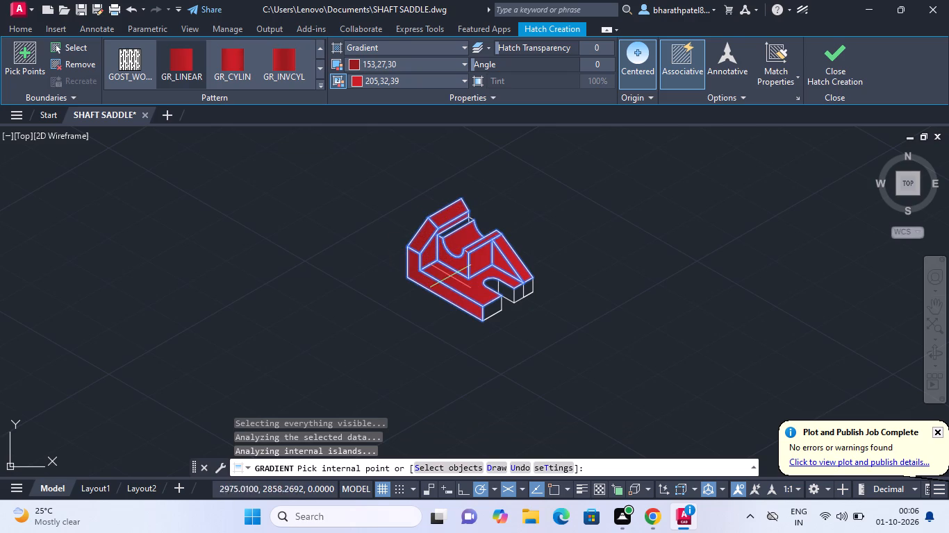
left_click(488, 310)
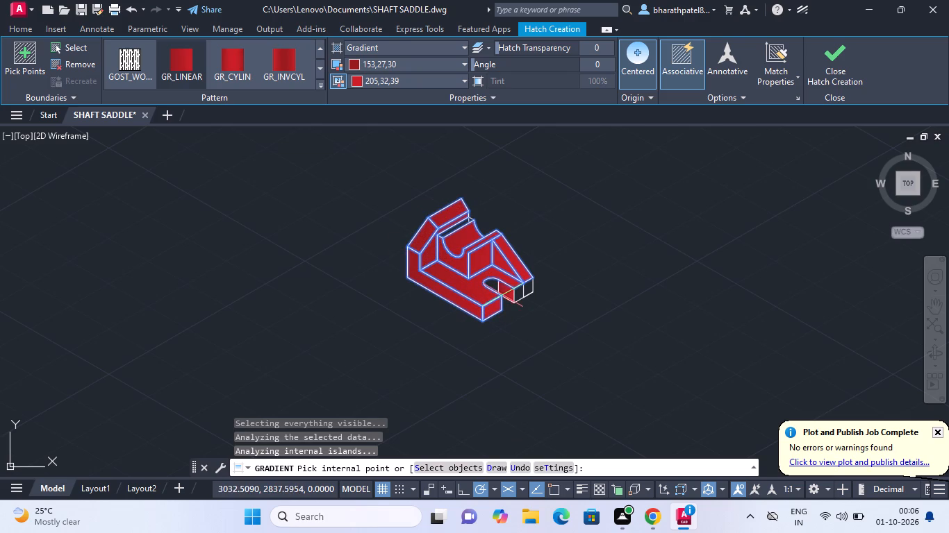
Fill the slot's inner faces, refill the base top, and fill the rib end and the rib-side prong's end face.
left_click(508, 291)
left_click(494, 286)
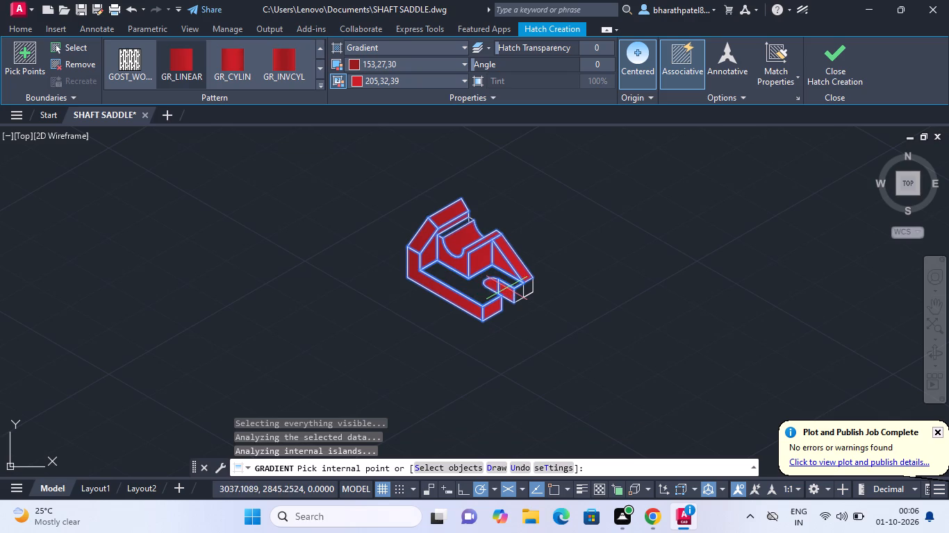
left_click(473, 288)
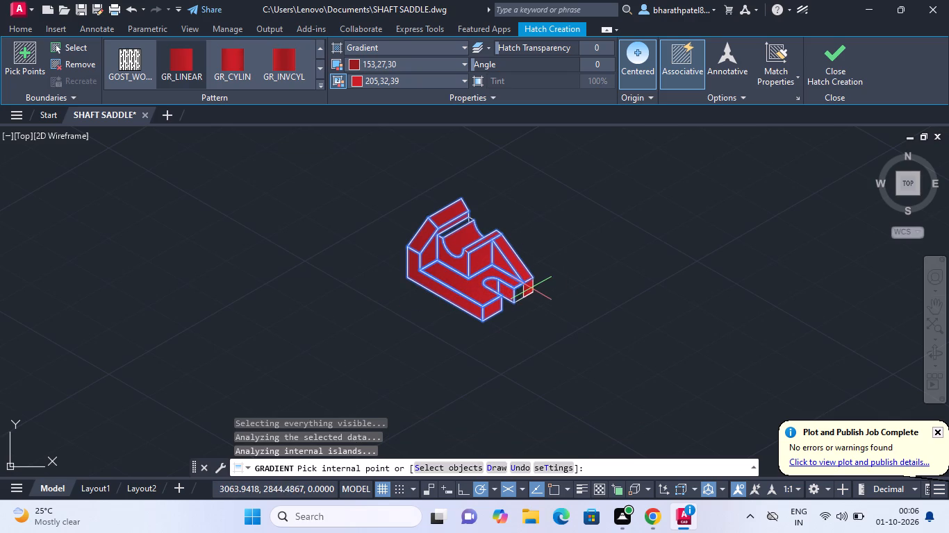
left_click(530, 287)
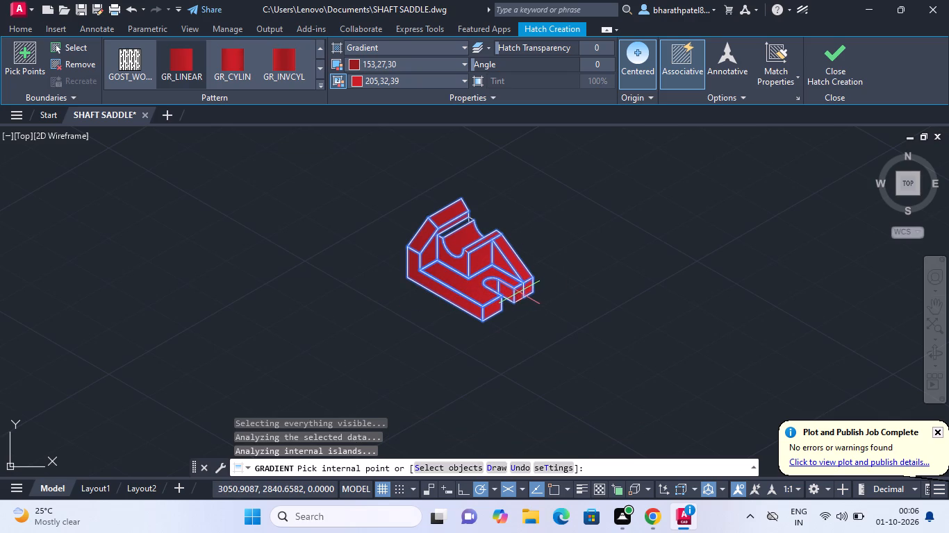
left_click(519, 292)
Fill the narrow ledge between the end wall and the curved seat, including its small corner area, and finish the gradient.
scroll(482, 217, "up", 4)
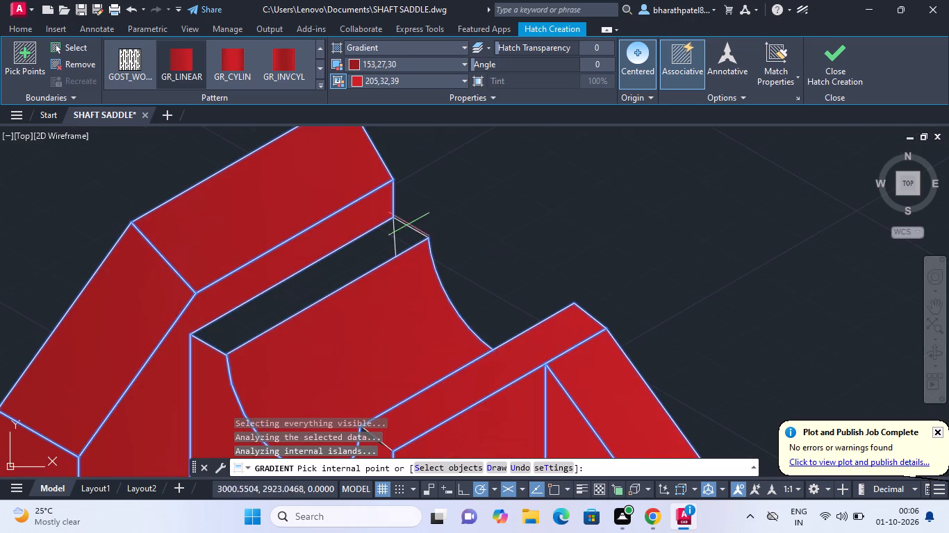
left_click(370, 249)
left_click(411, 237)
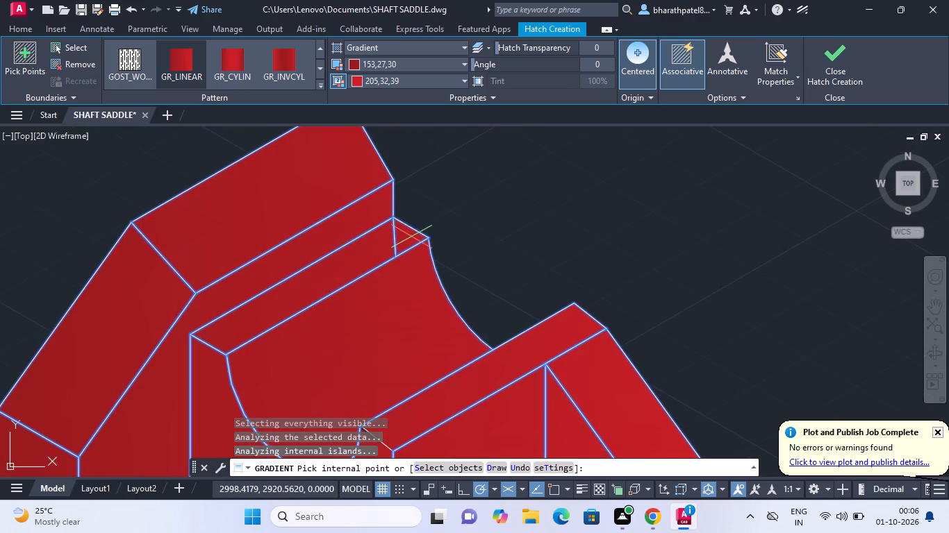
scroll(474, 228, "down", 3)
scroll(717, 199, "down", 2)
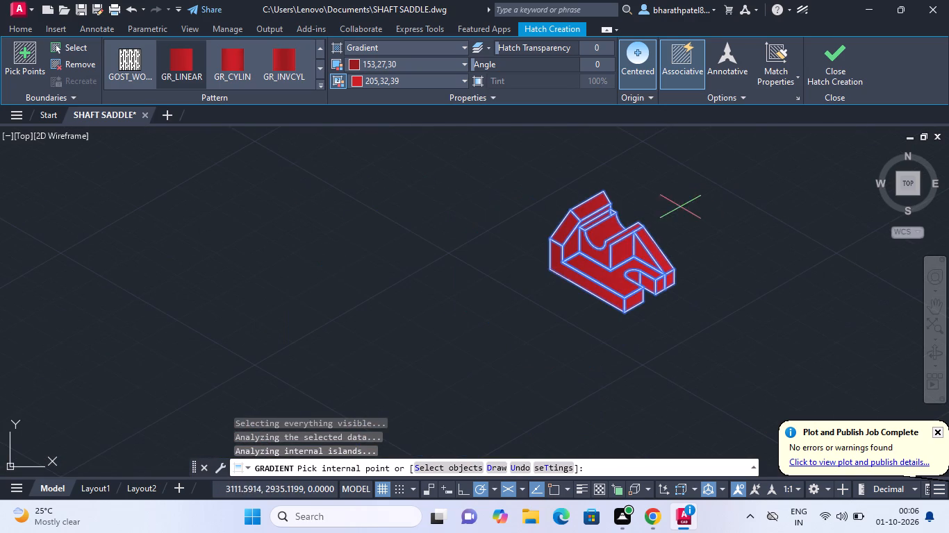
key("Return")
Examine the gradient-filled part up close, especially around the slot and the saddle block's top edge, for unfilled gaps.
scroll(656, 208, "down", 2)
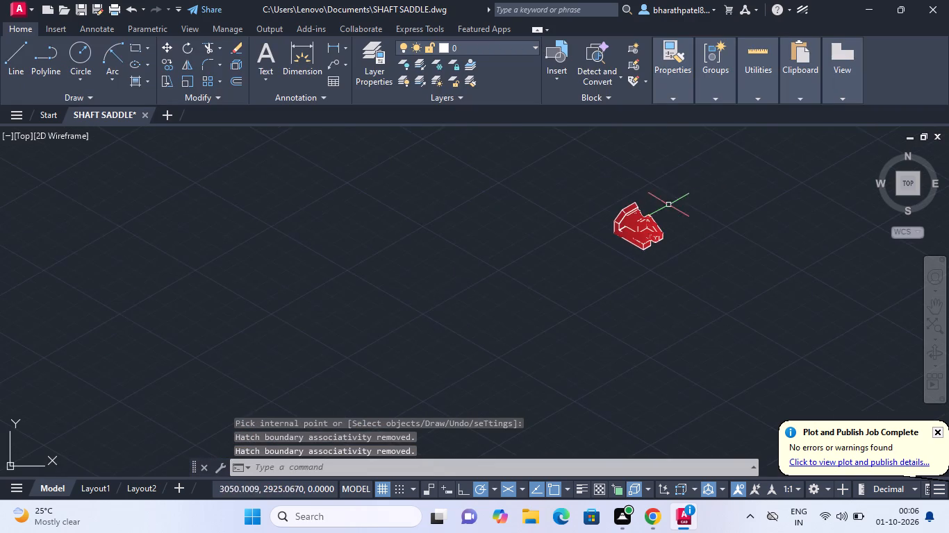
scroll(688, 202, "up", 3)
scroll(596, 220, "down", 2)
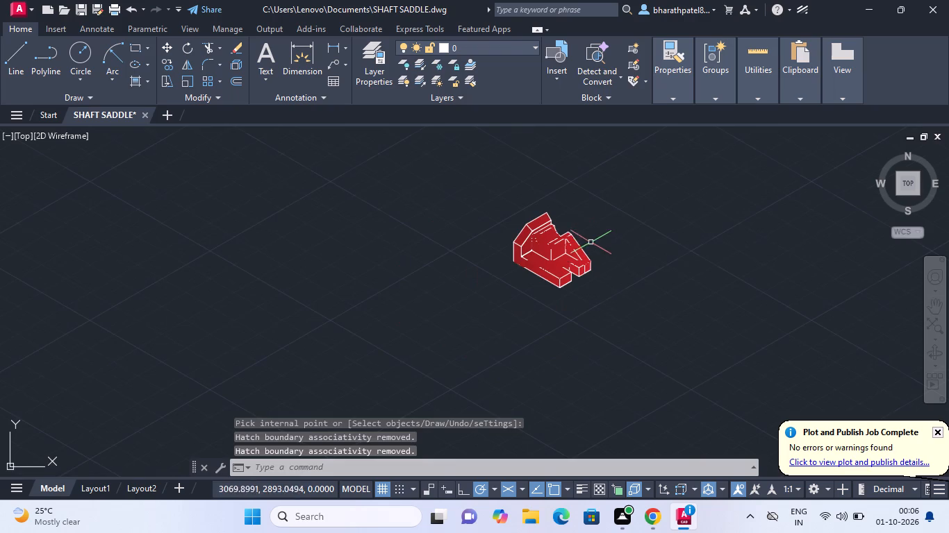
scroll(591, 242, "up", 3)
scroll(444, 348, "up", 1)
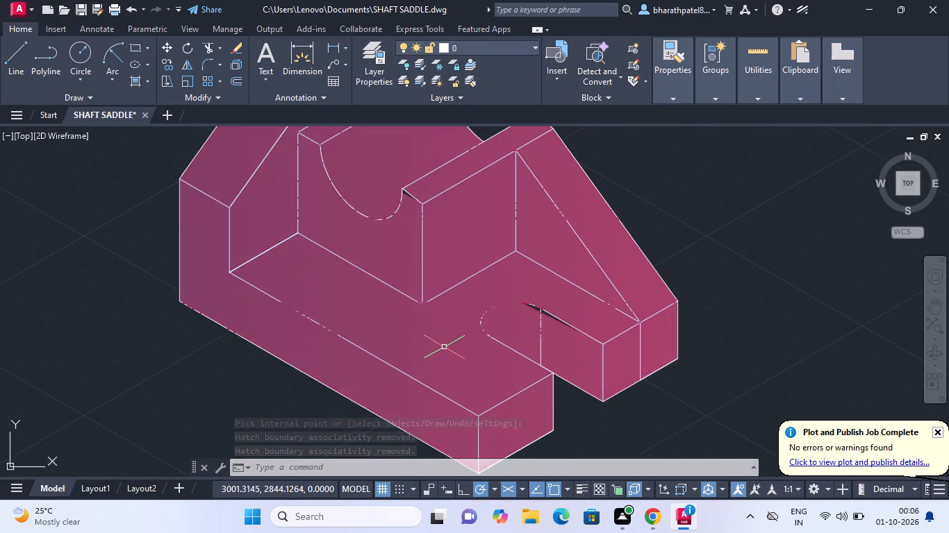
scroll(444, 347, "down", 3)
scroll(481, 327, "up", 4)
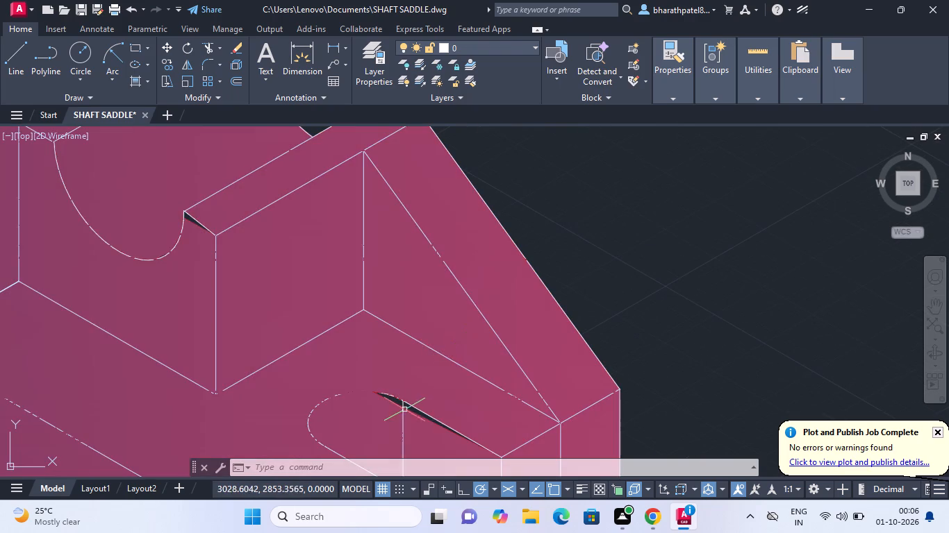
scroll(365, 289, "down", 4)
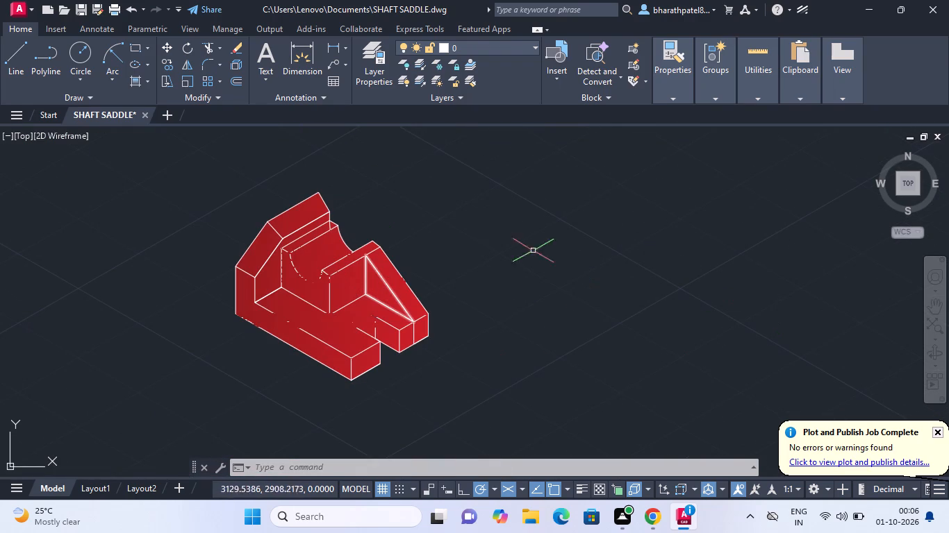